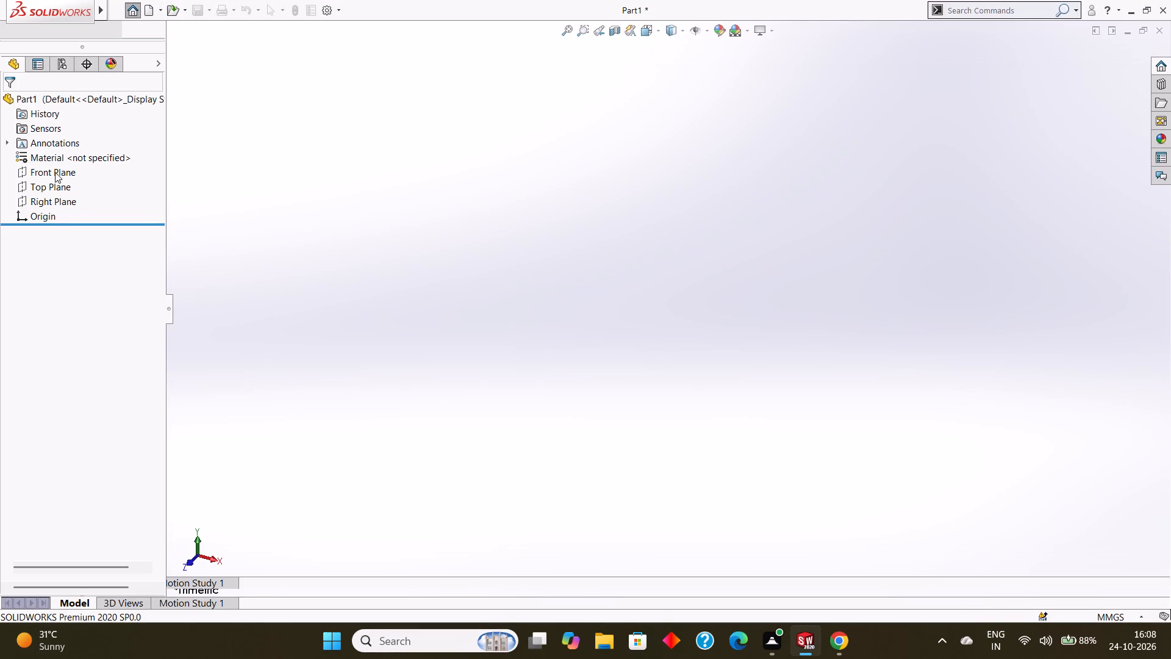
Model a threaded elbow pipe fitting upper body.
Sketch a circle centred on the origin on the Front Plane, with a radius of about 48 mm.
click(55, 171)
click(51, 226)
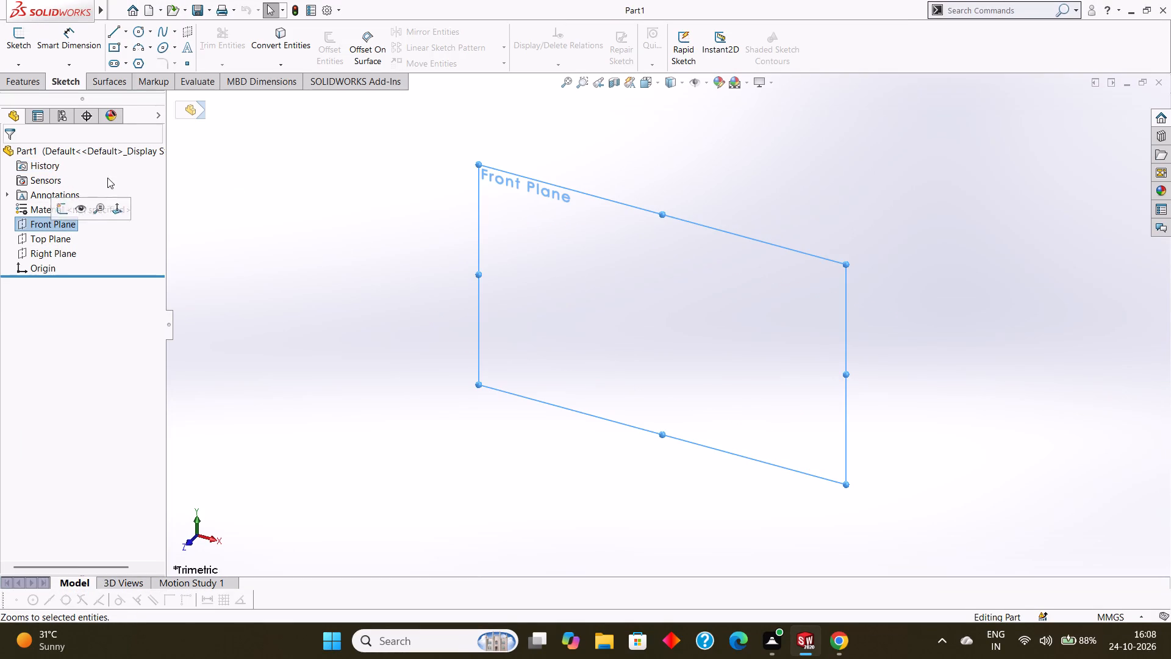
click(136, 32)
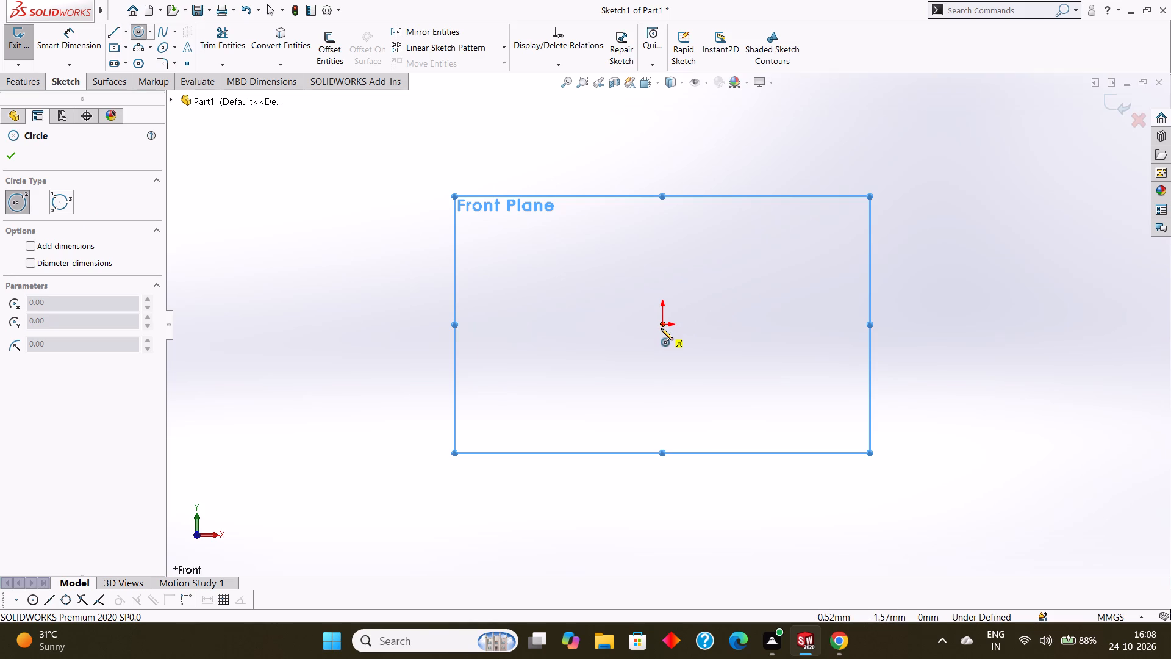
drag(664, 326, 709, 381)
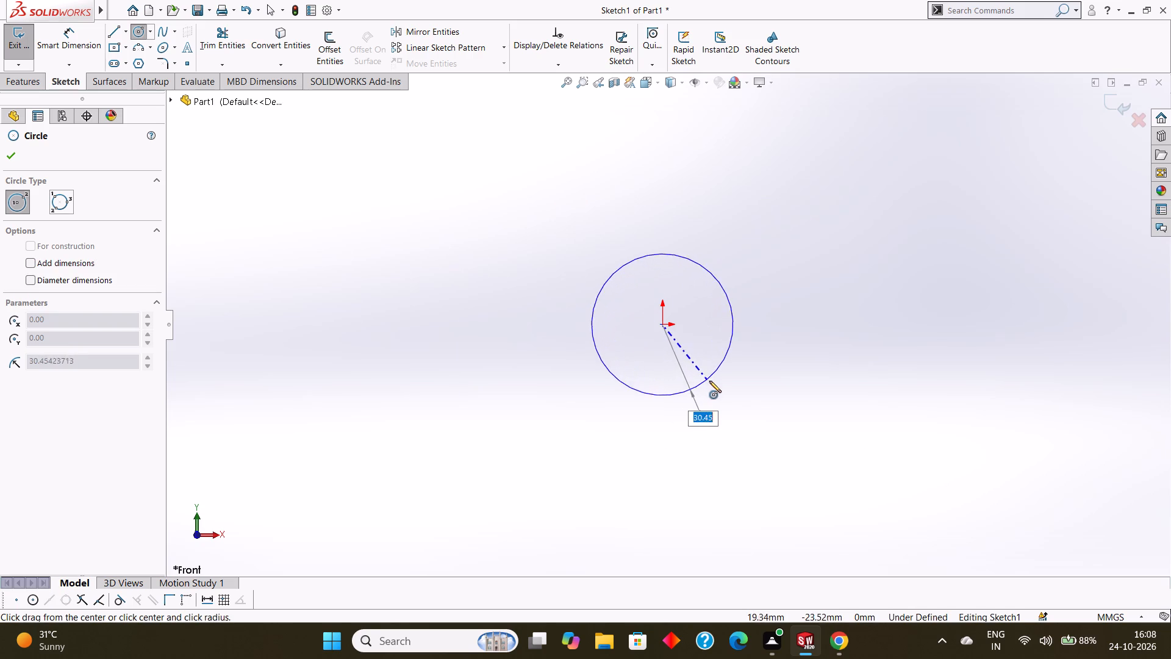
drag(709, 381, 740, 402)
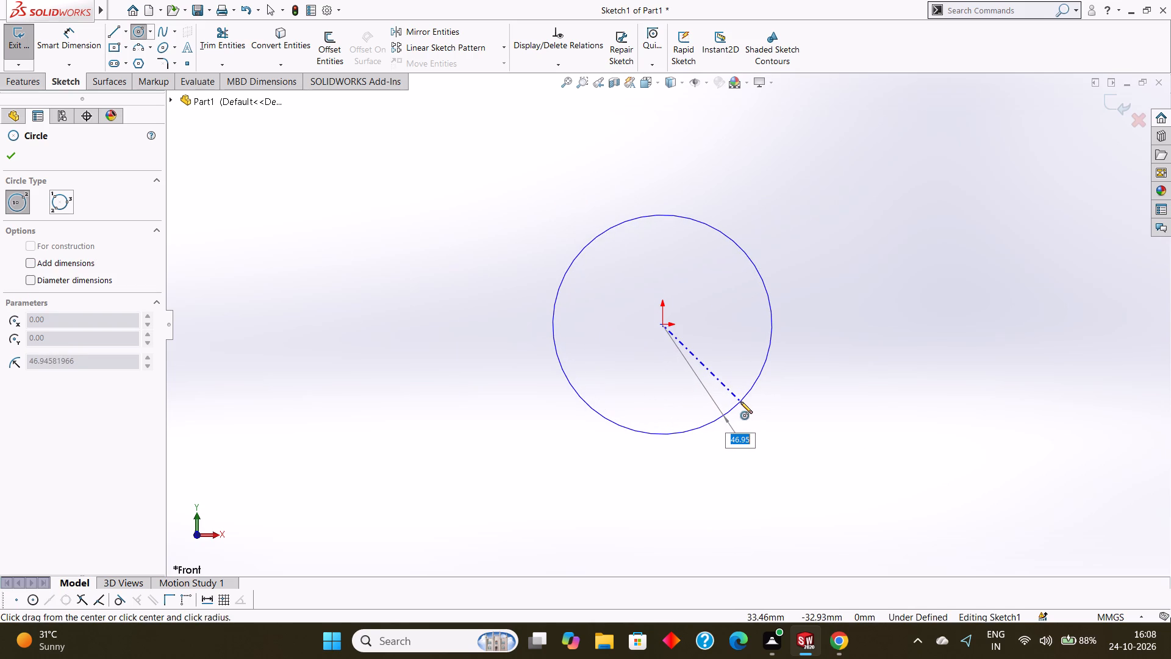
drag(740, 402, 743, 402)
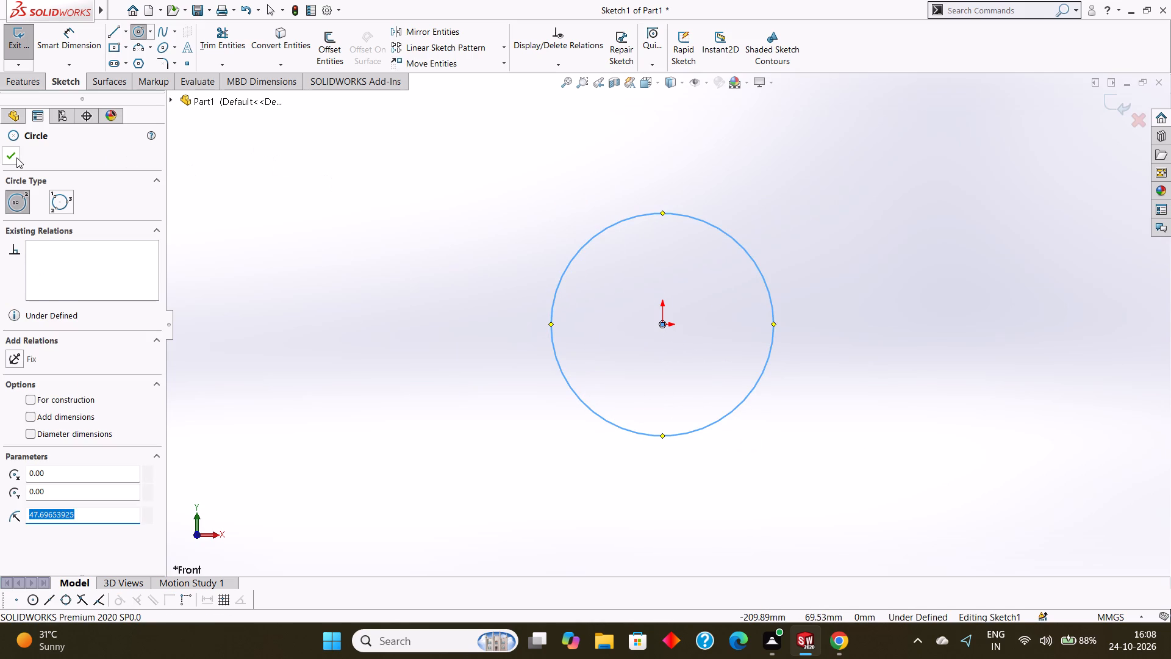
click(16, 157)
Dimension the circle's diameter as 65 mm.
click(66, 41)
click(688, 213)
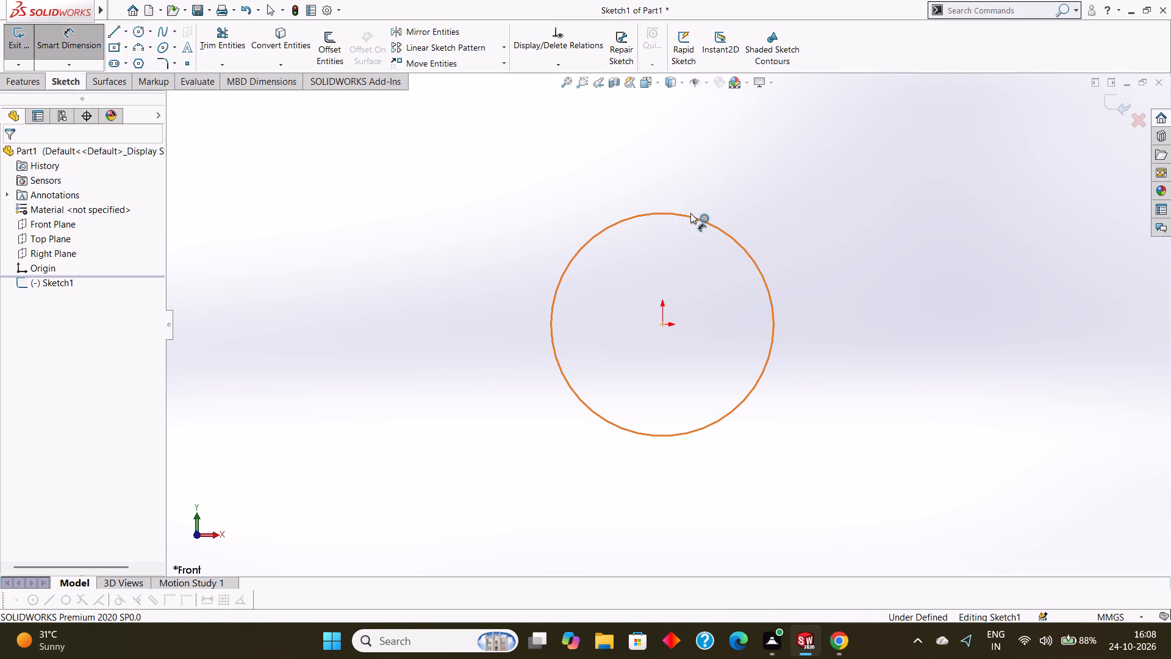
click(1017, 259)
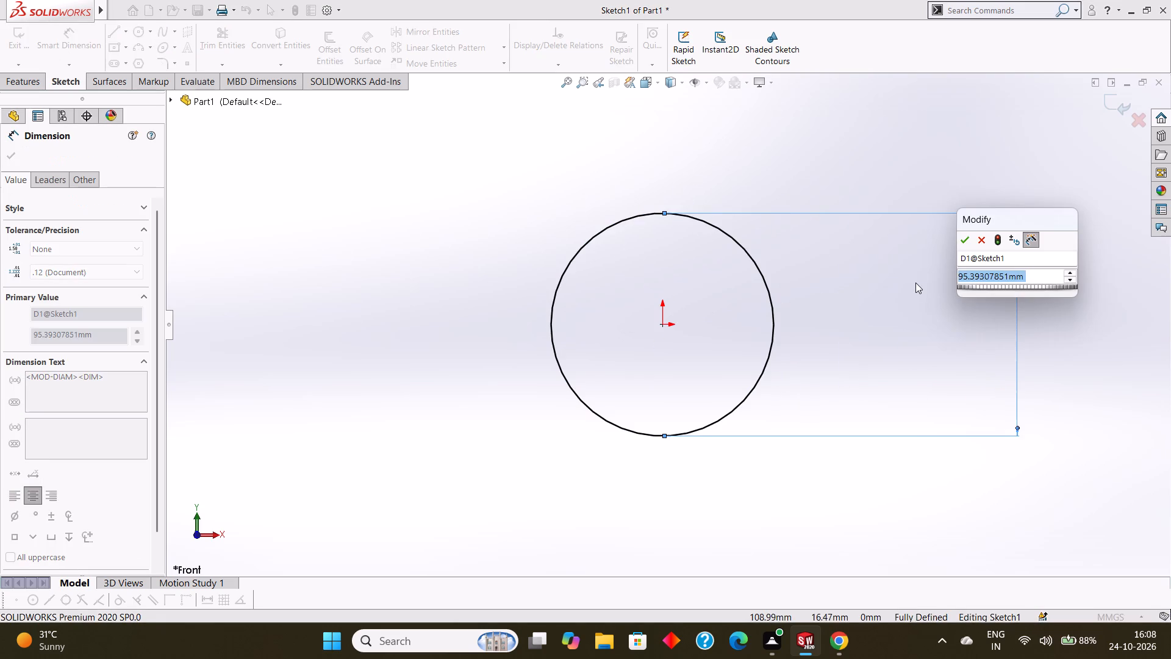
key(BackSpace)
text(65)
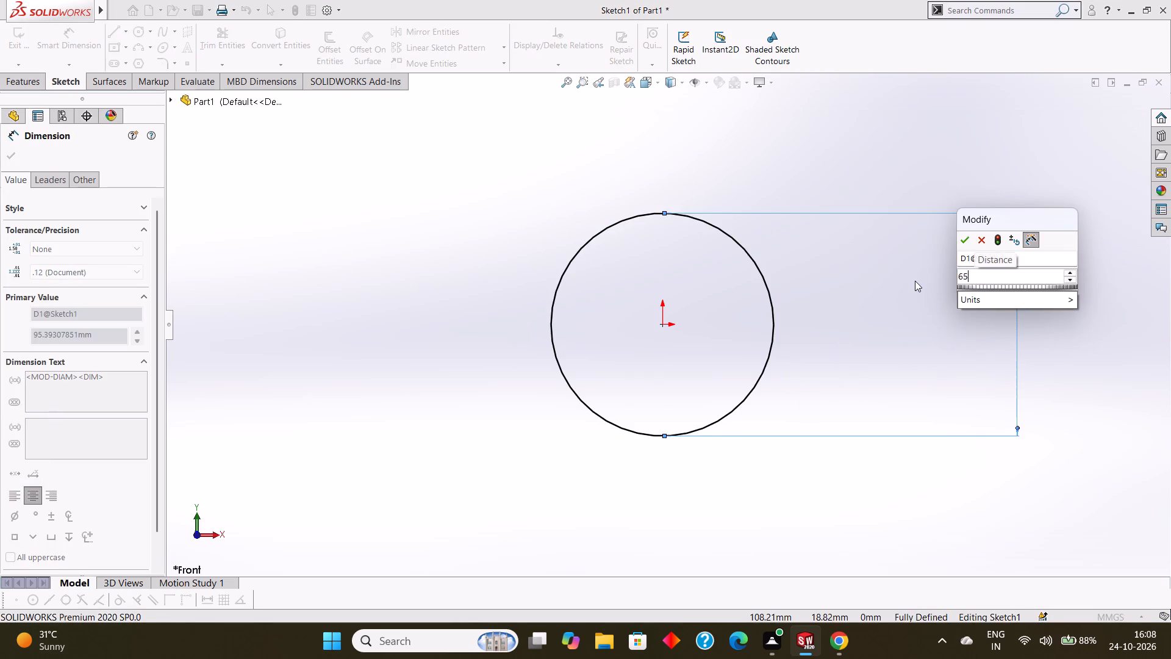
key(Return)
click(11, 160)
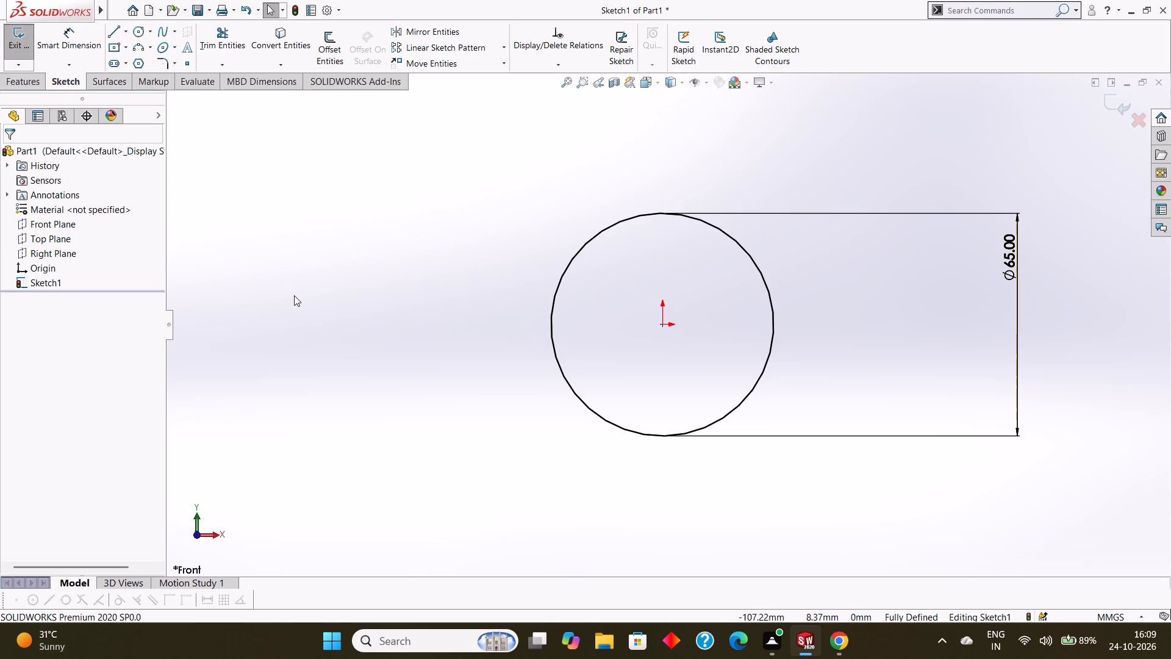
Extrude the 65 mm circle as a blind boss with a depth of 6 mm.
click(30, 85)
click(38, 49)
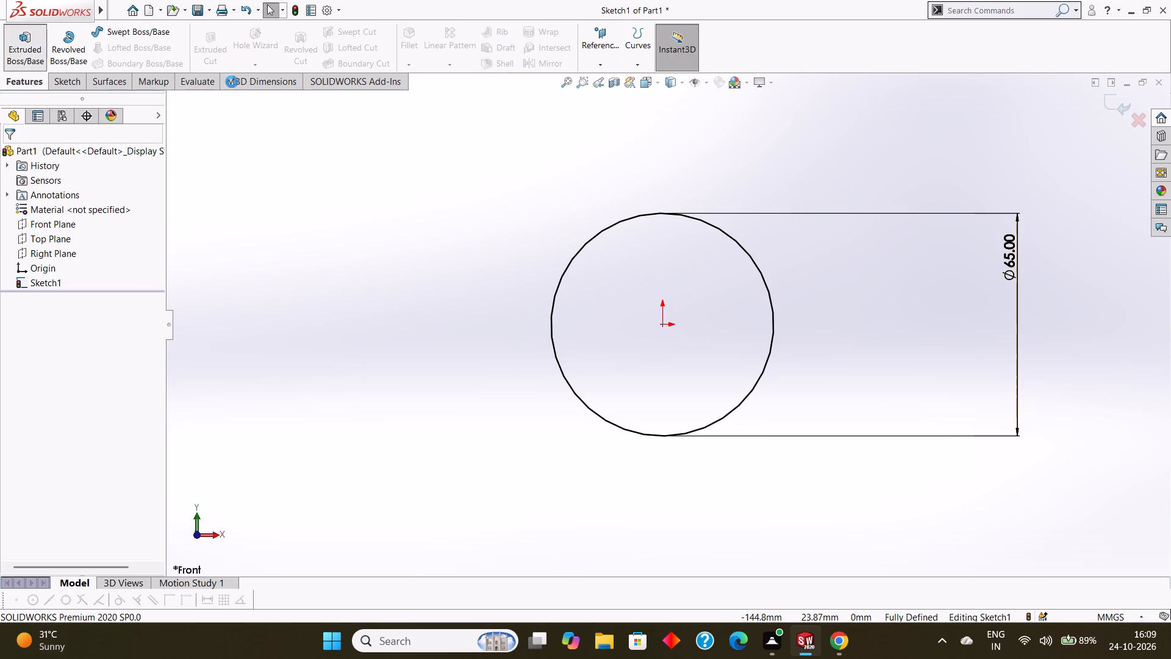
key(BackSpace)
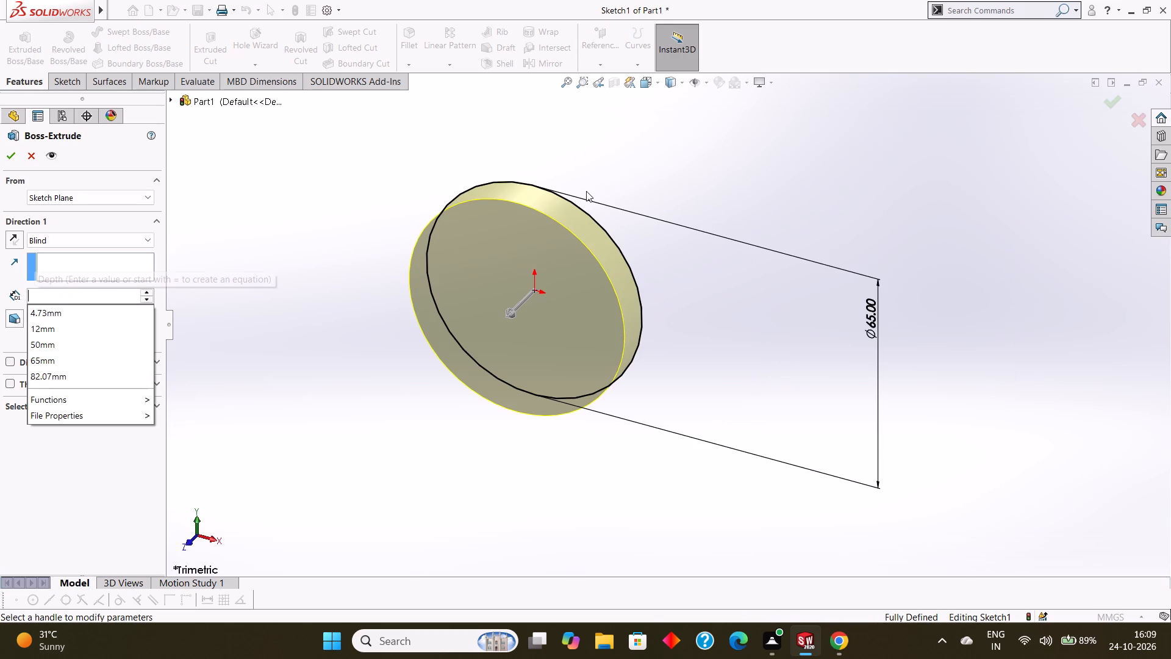
key(6)
key(Return)
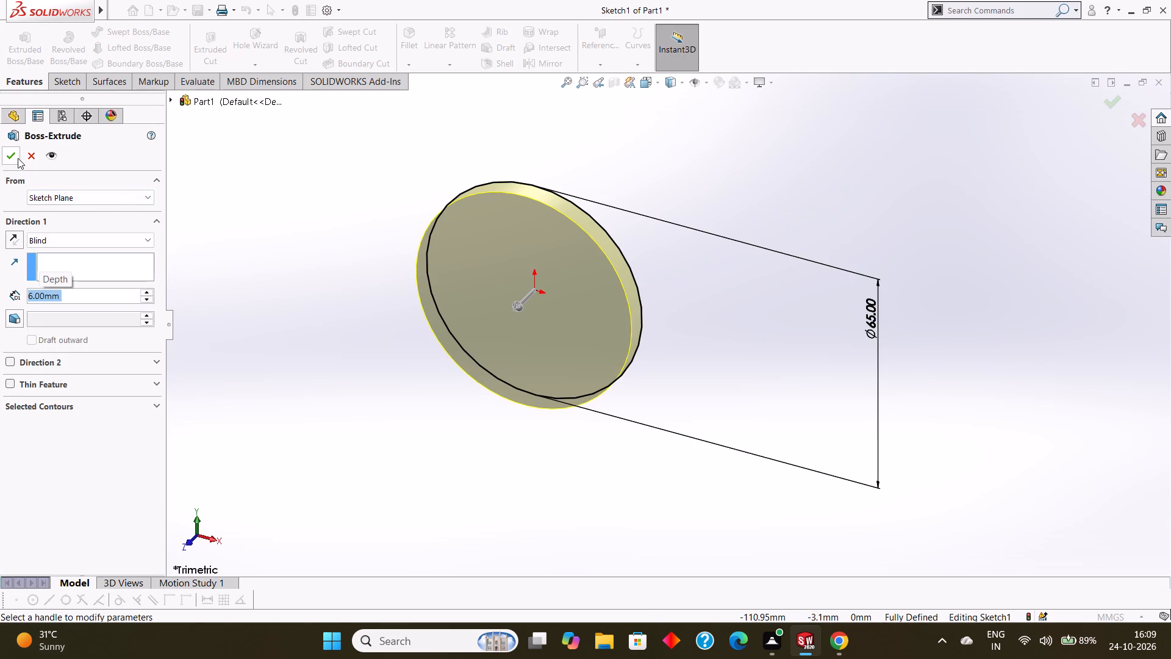
click(16, 157)
click(658, 179)
Start a sketch on the disc's front face and draw a circle of about 20 mm radius centred on the origin.
click(555, 274)
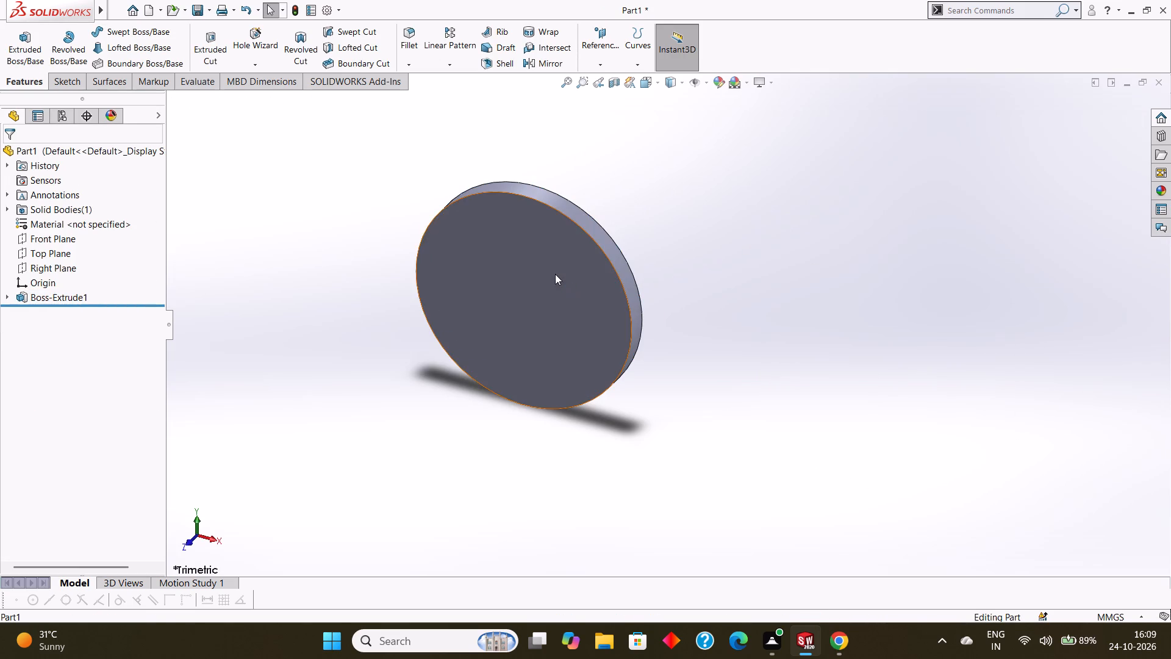
click(607, 241)
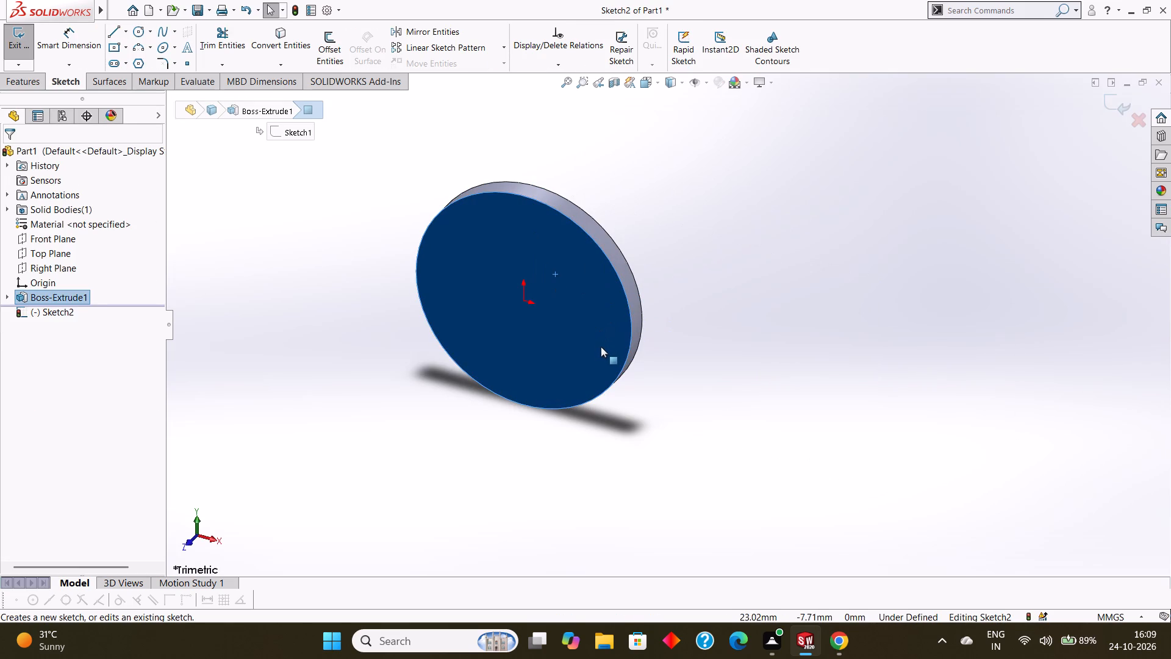
key(ctrl+8)
key(Escape)
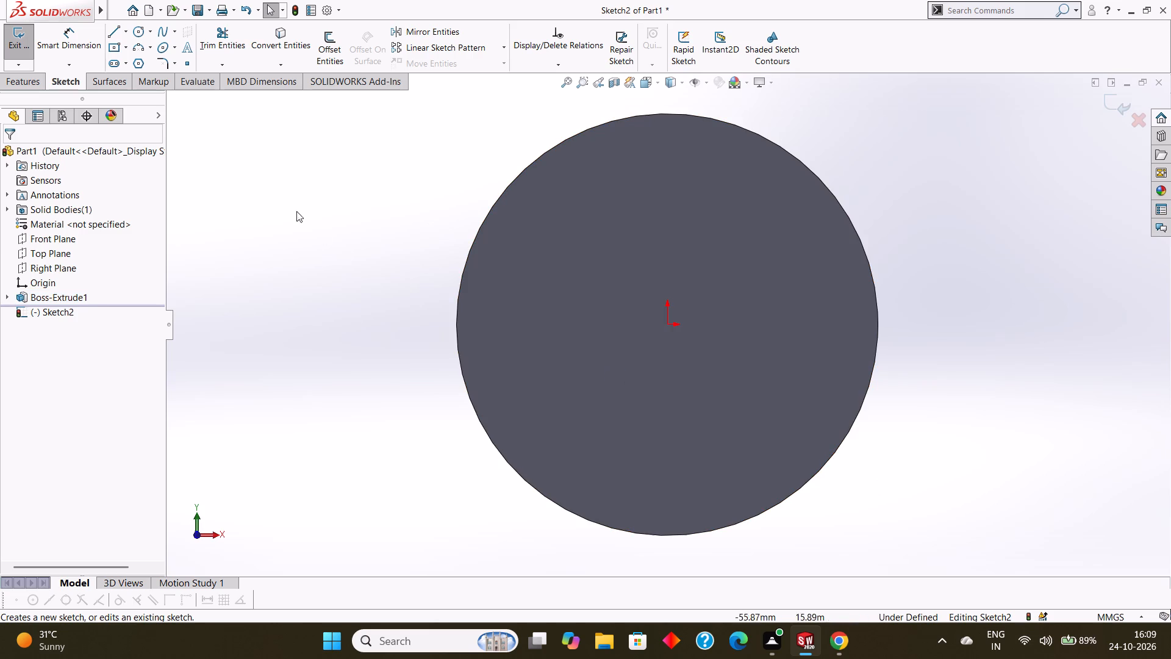
click(135, 35)
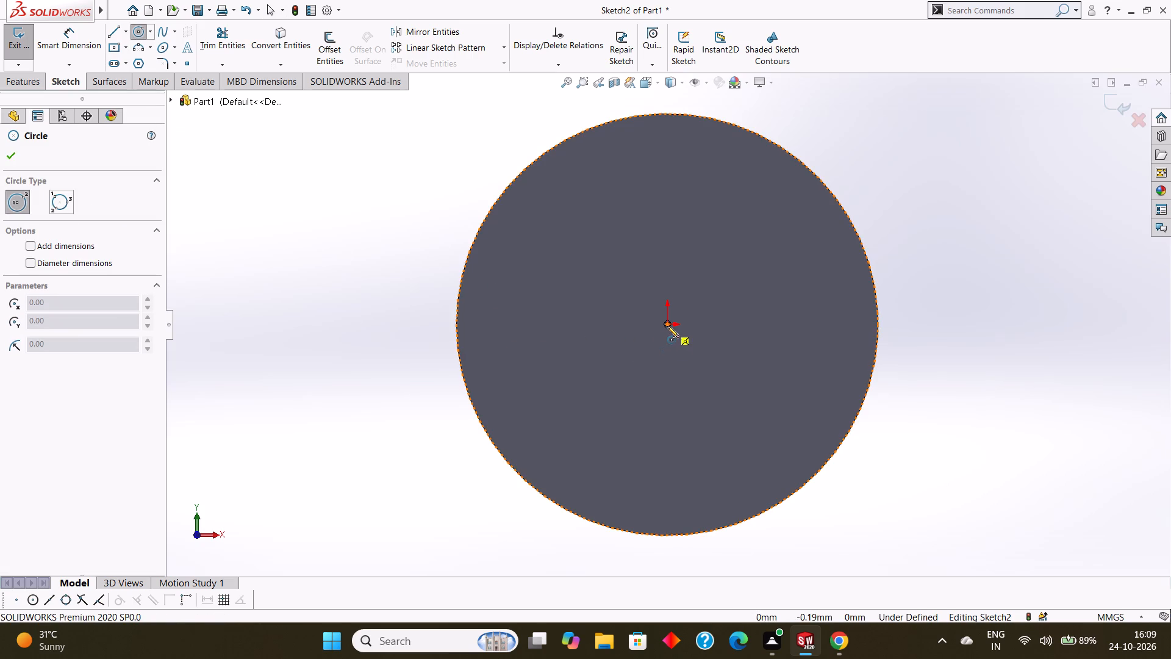
drag(667, 326, 744, 430)
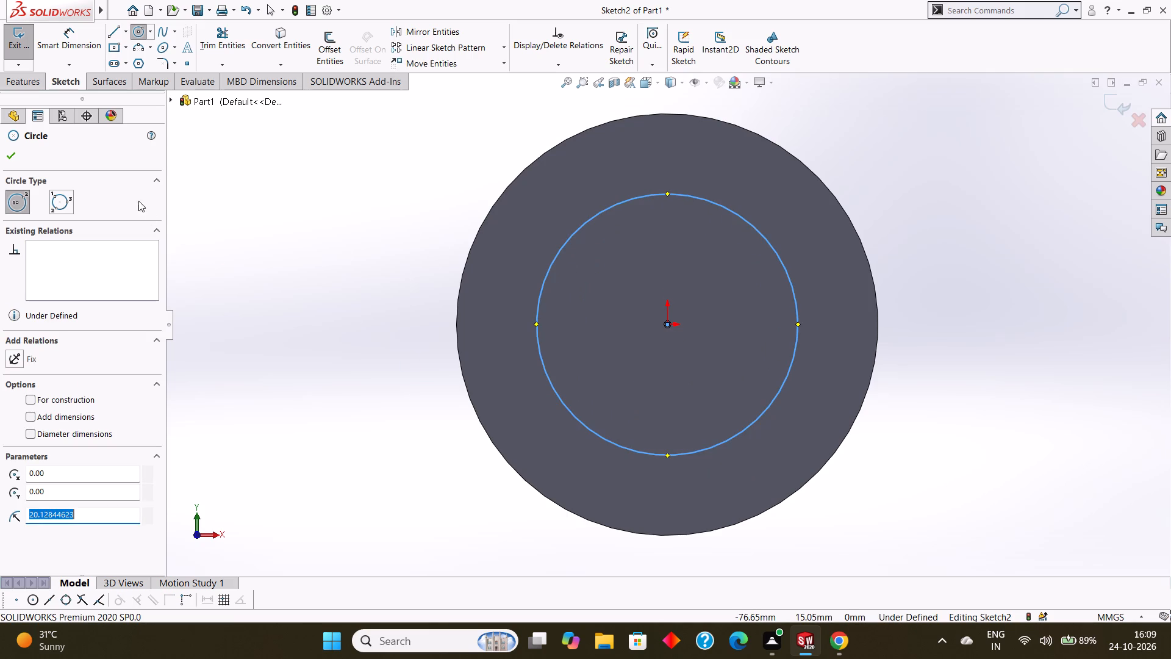
click(15, 154)
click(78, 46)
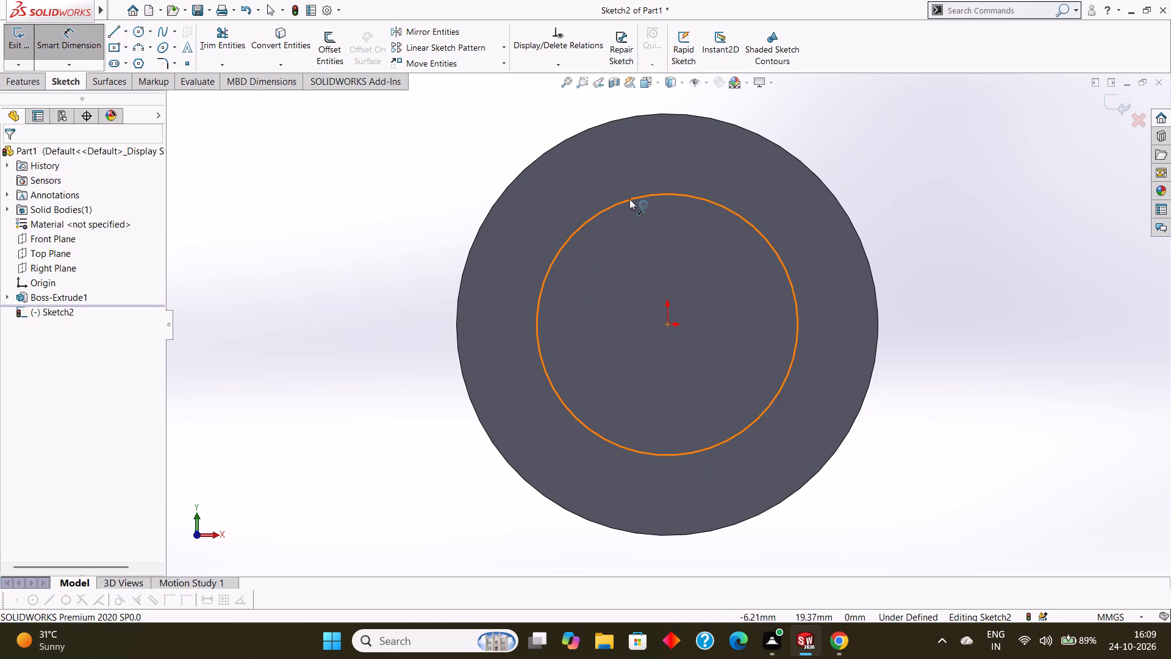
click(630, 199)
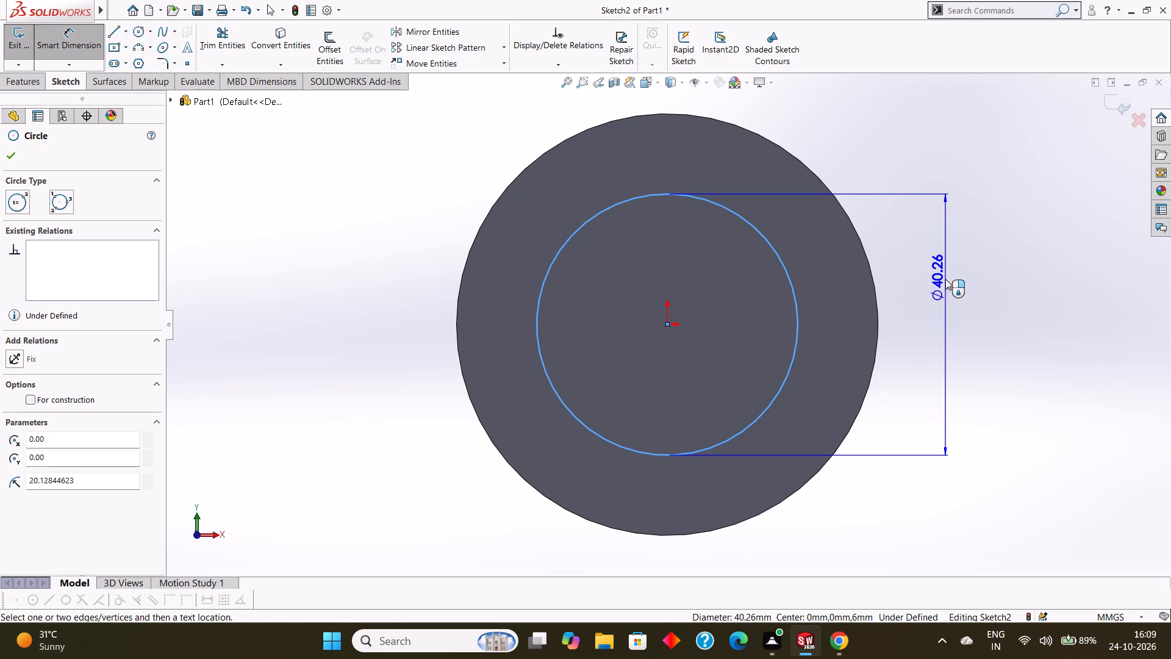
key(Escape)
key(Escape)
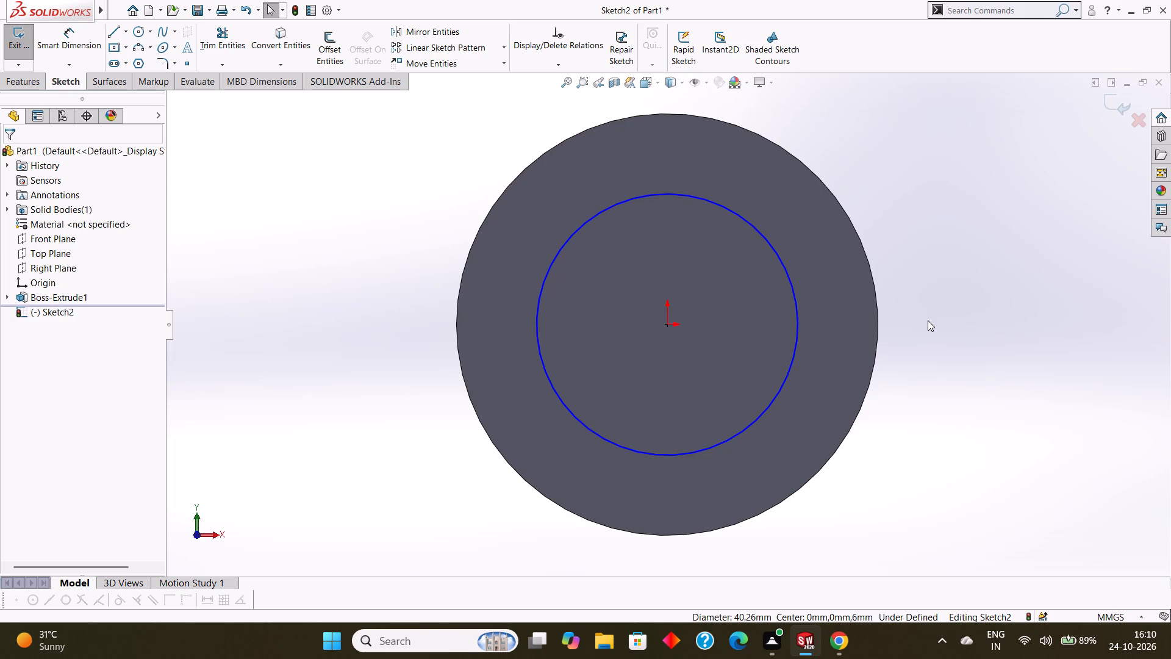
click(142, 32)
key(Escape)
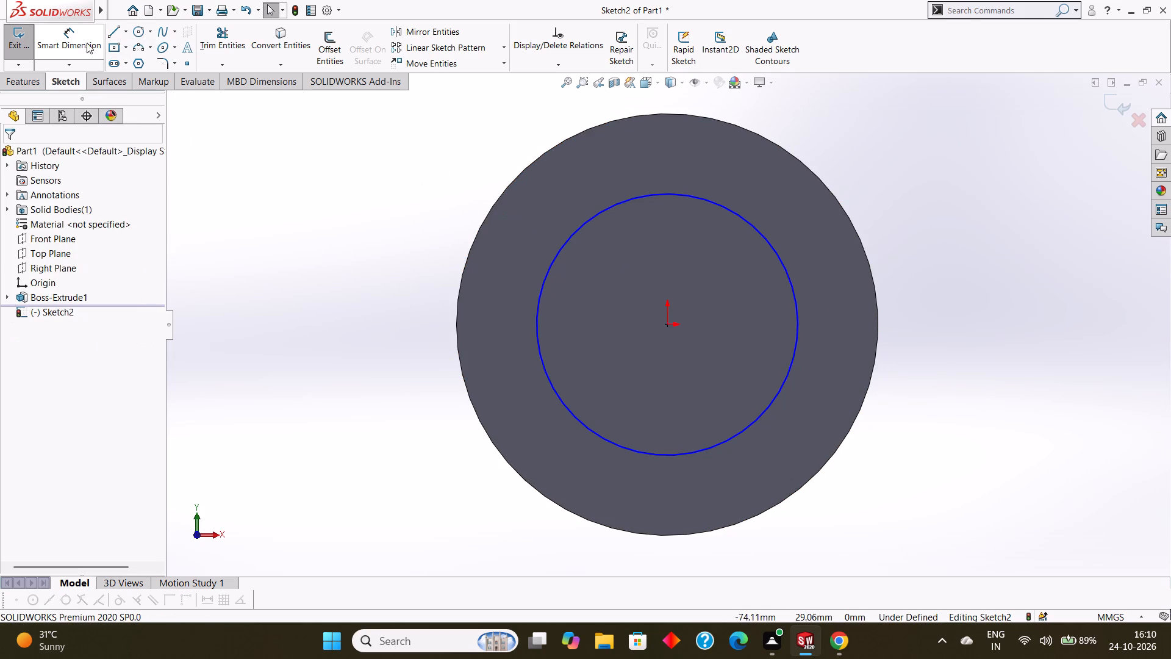
Dimension the diameter of the circle on the disc's front face as 38 mm.
click(80, 34)
click(707, 198)
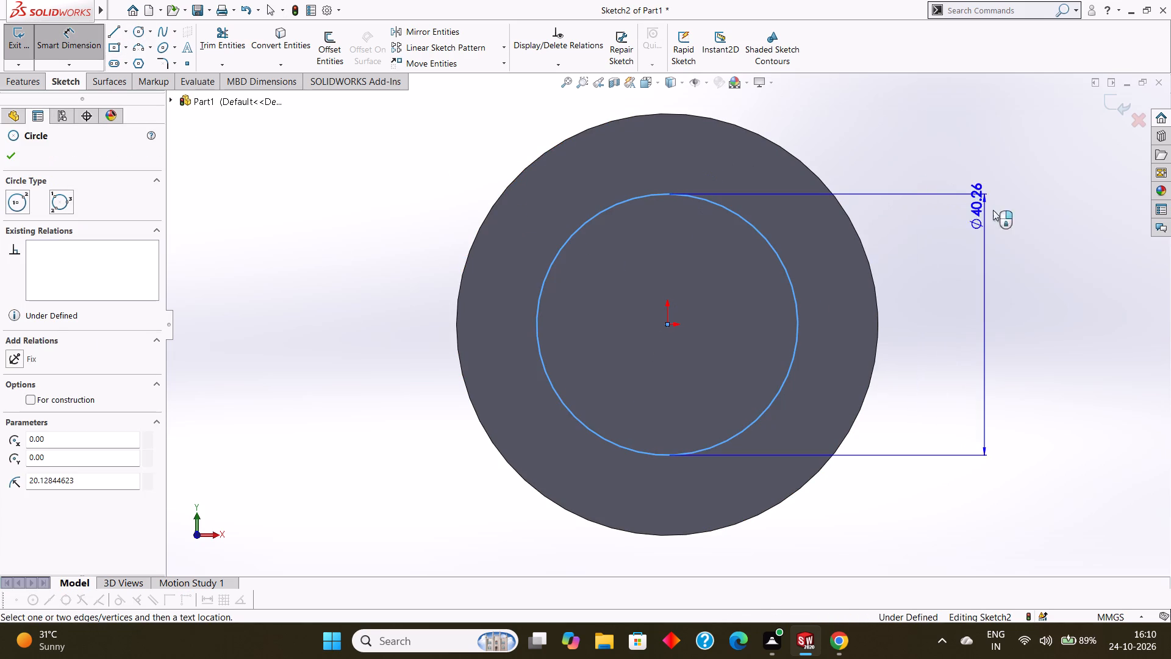
click(1007, 215)
text(38)
key(Return)
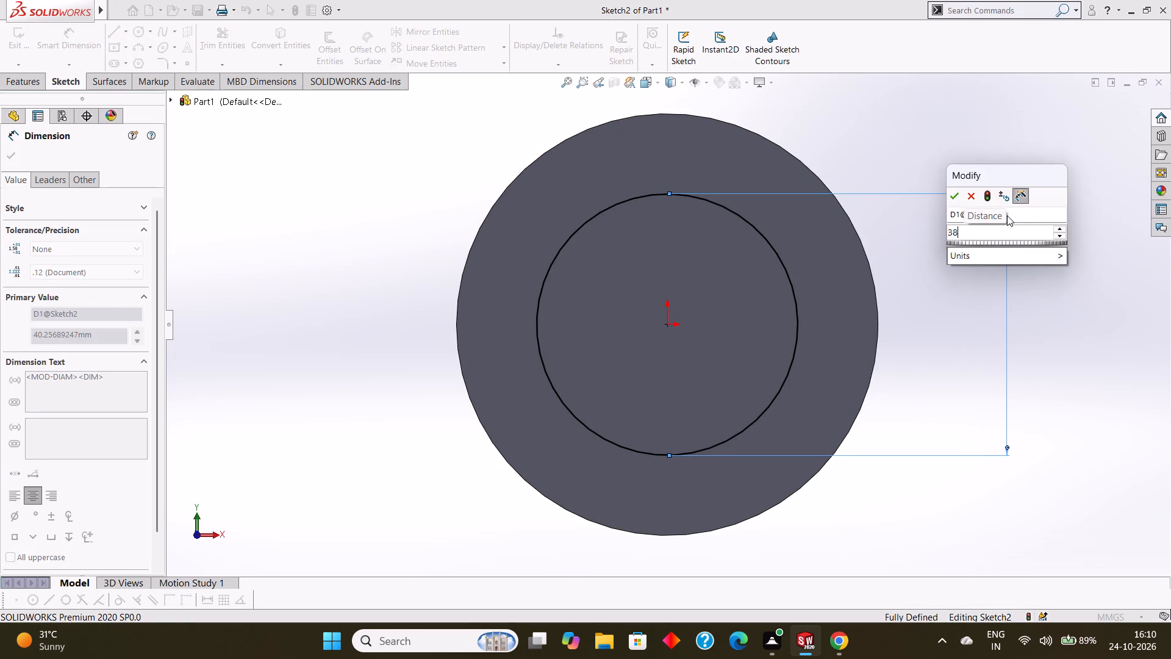
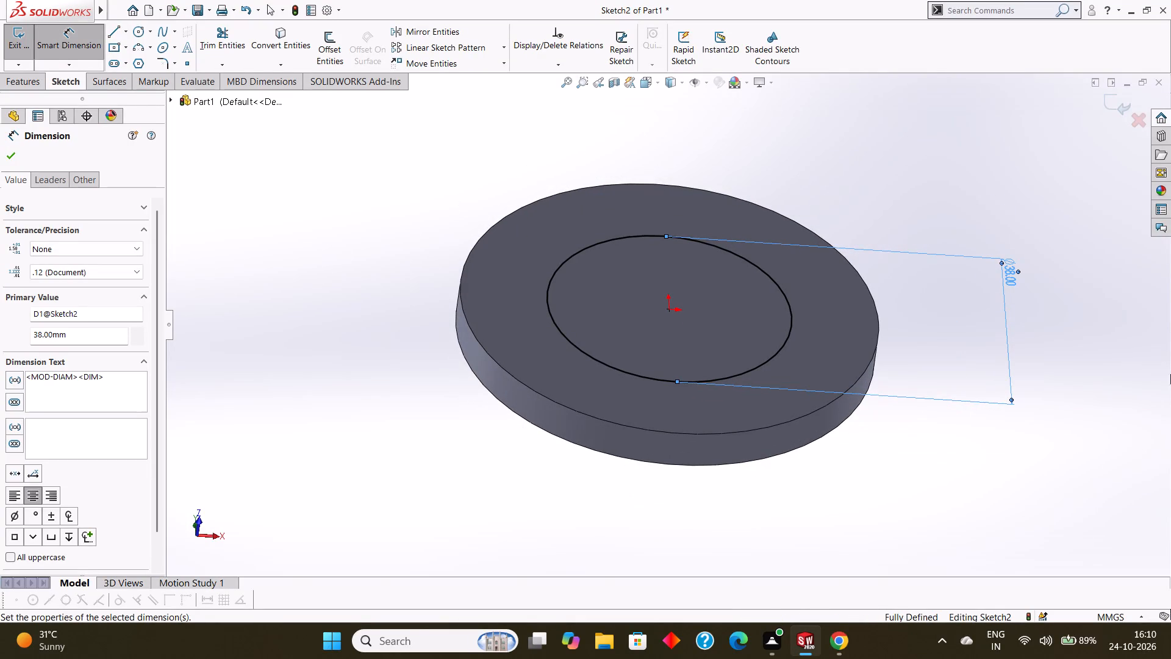
Start a boss extrude of the 38 mm circle and calculate 74 − 18 in Calculator for its depth.
click(9, 157)
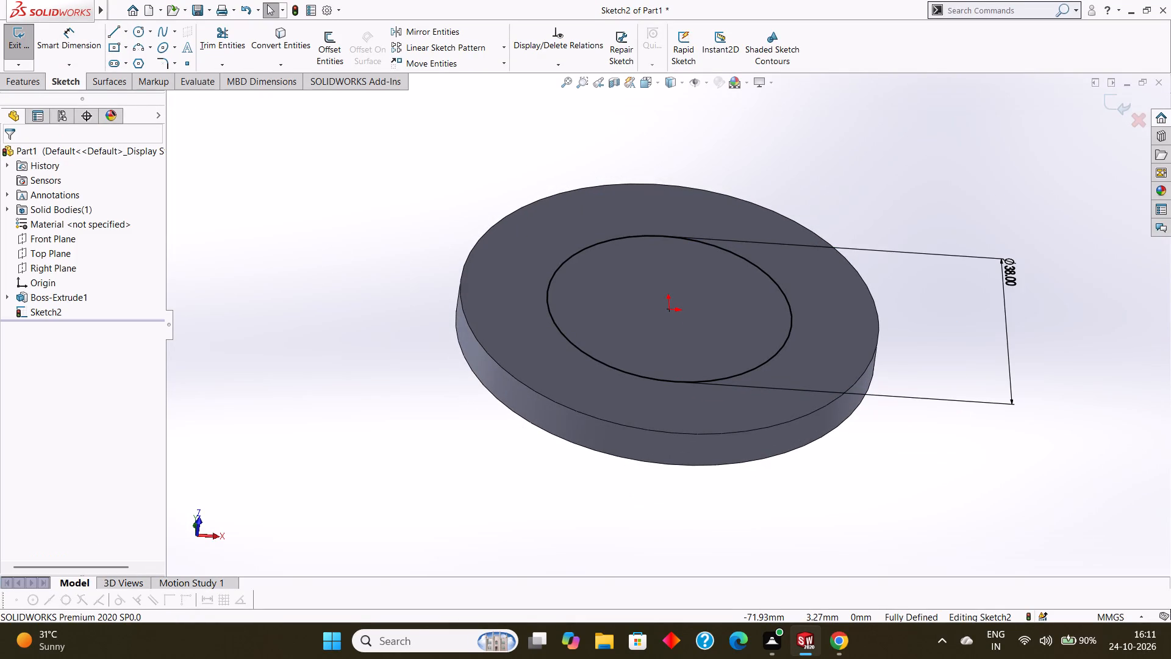
click(27, 83)
click(27, 38)
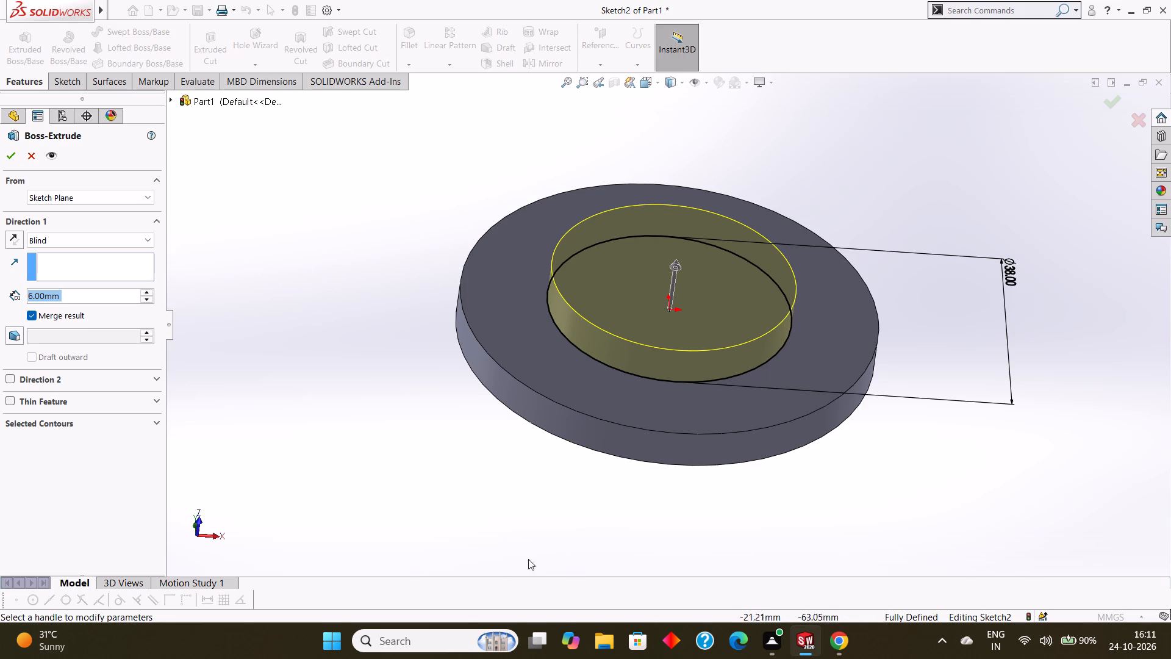
click(451, 641)
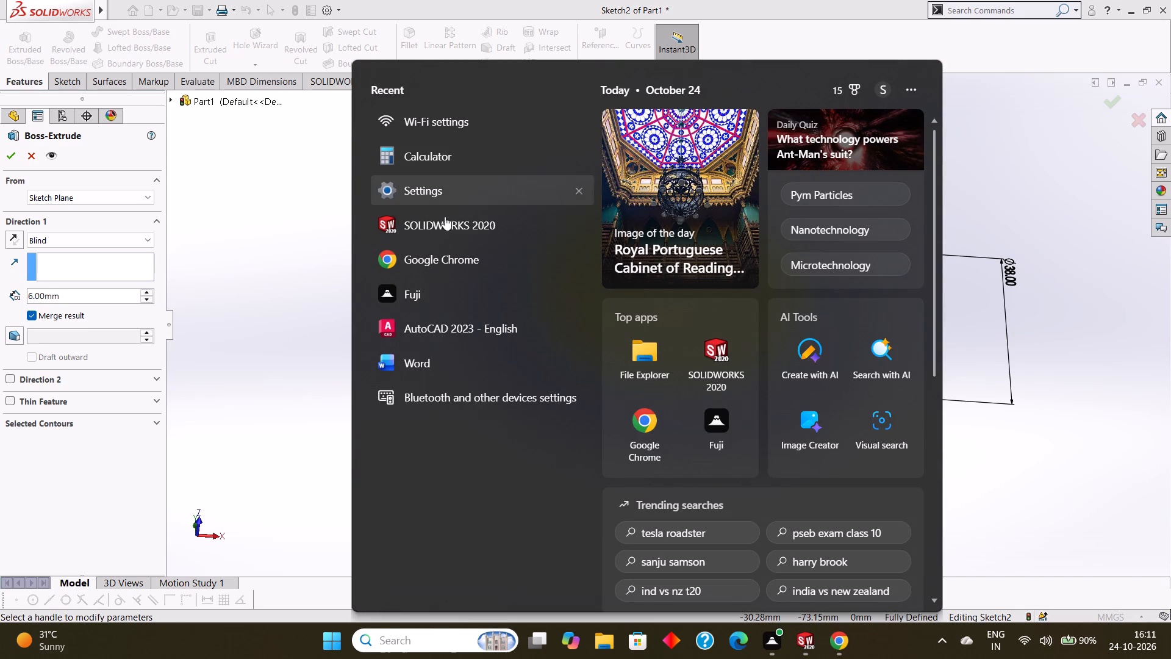
click(441, 157)
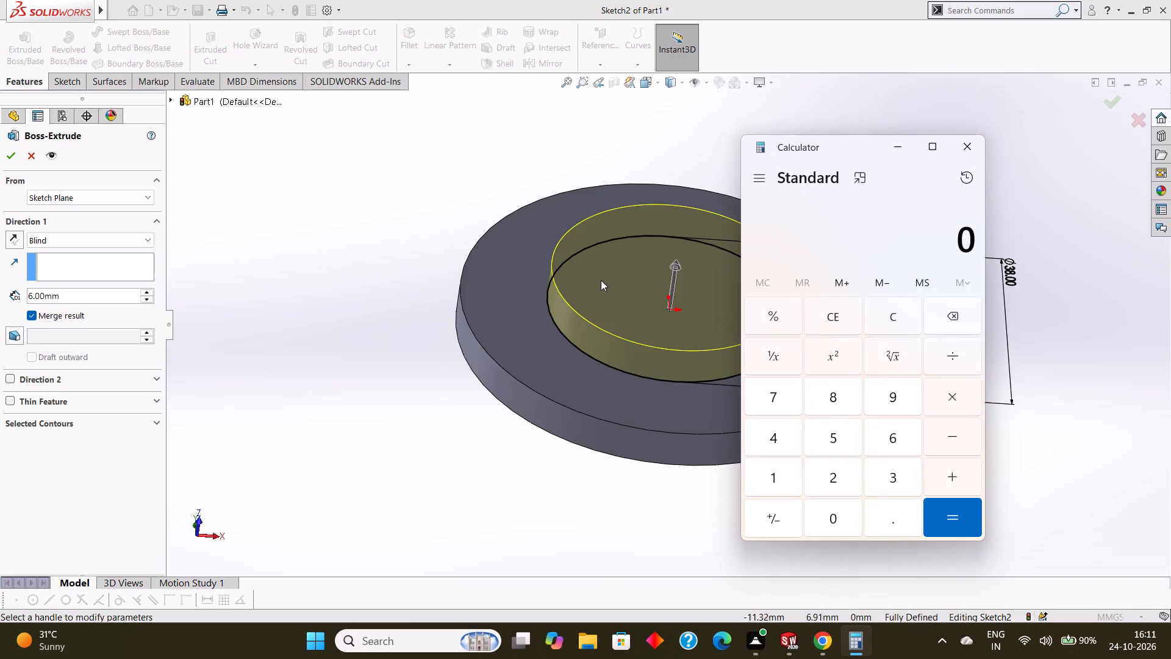
click(770, 403)
click(773, 435)
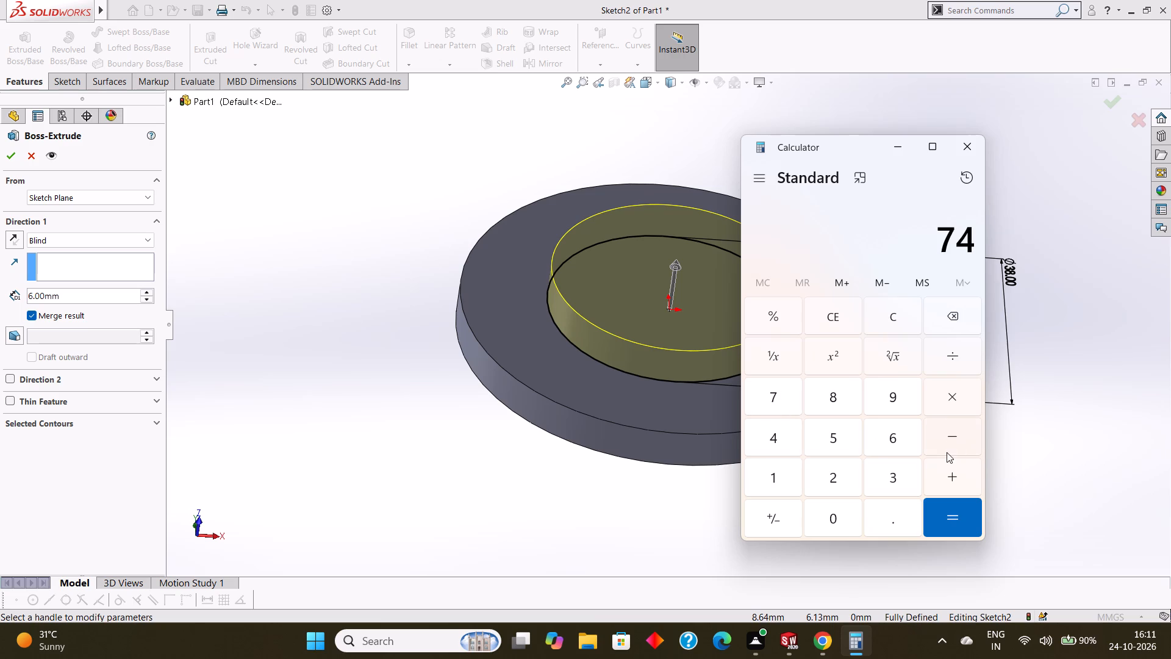
click(950, 437)
click(776, 475)
click(831, 396)
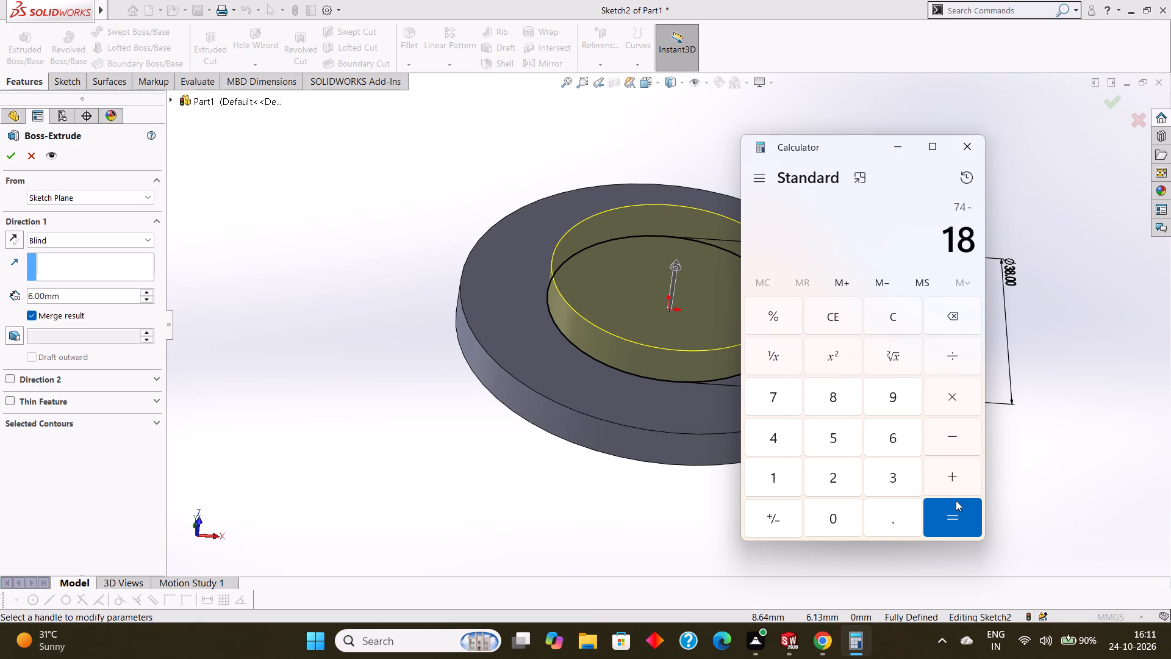
click(954, 511)
Return to SOLIDWORKS and extrude the 38 mm circle as a blind boss with a depth of 56 mm.
click(439, 206)
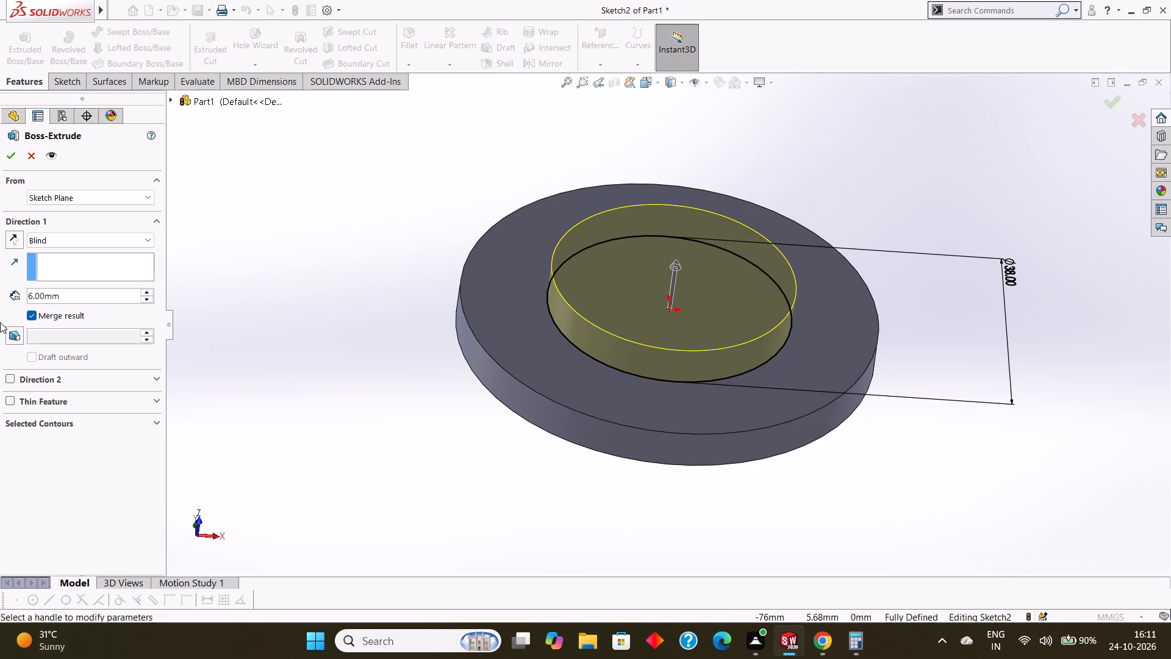
click(76, 298)
drag(82, 298, 5, 298)
text(56)
key(Return)
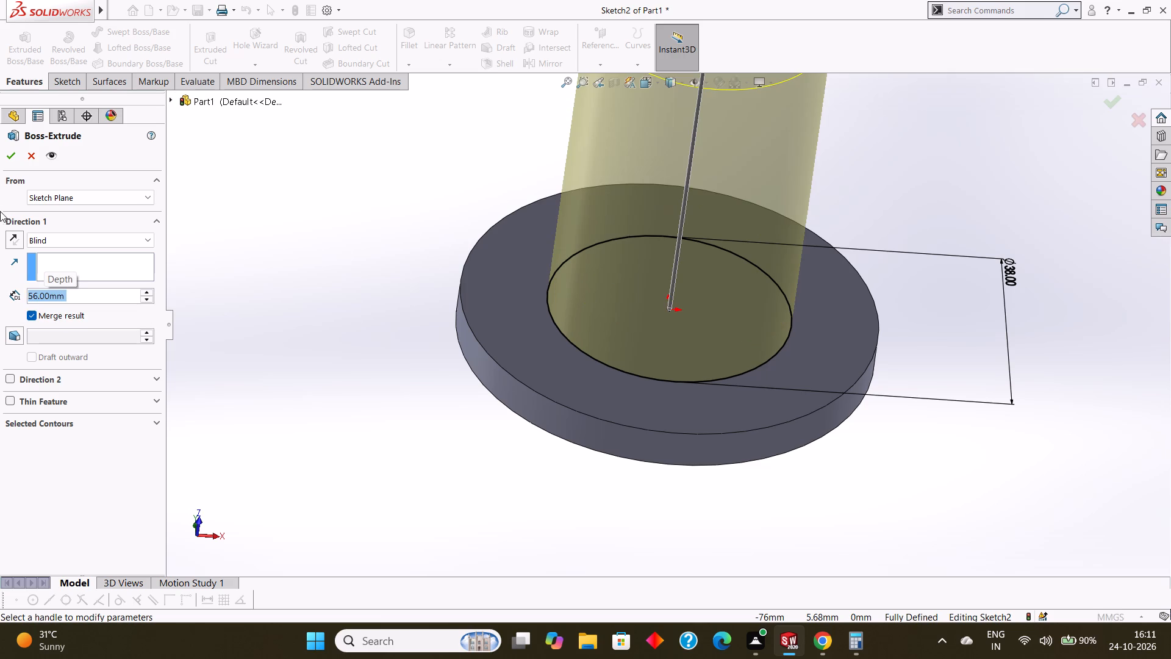
click(7, 150)
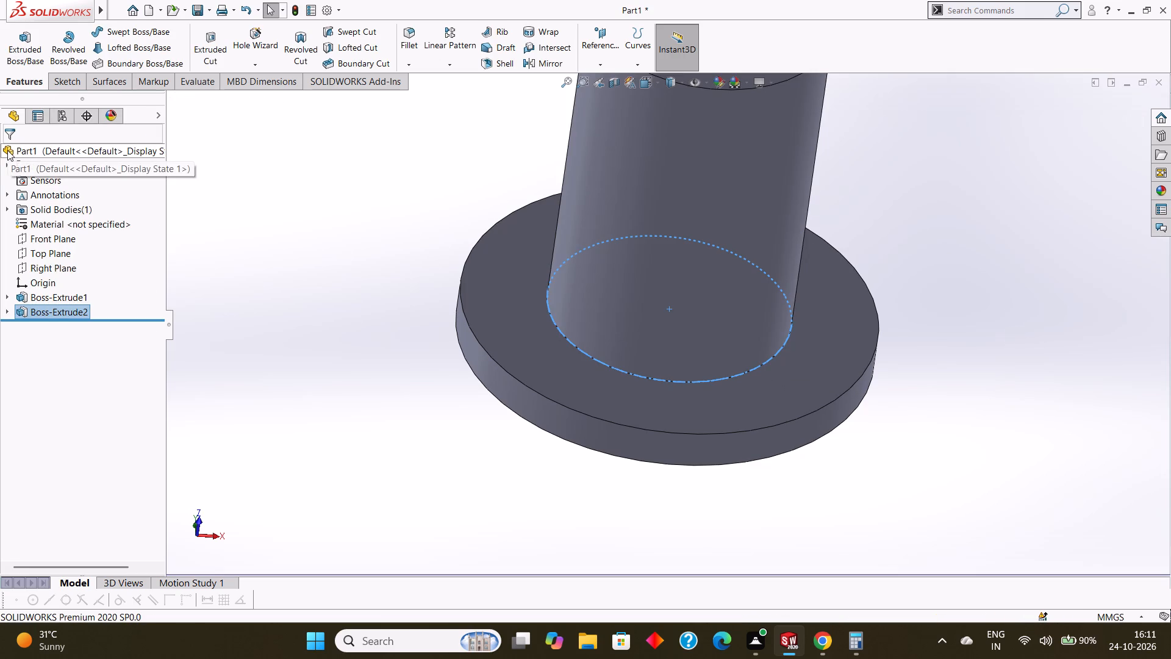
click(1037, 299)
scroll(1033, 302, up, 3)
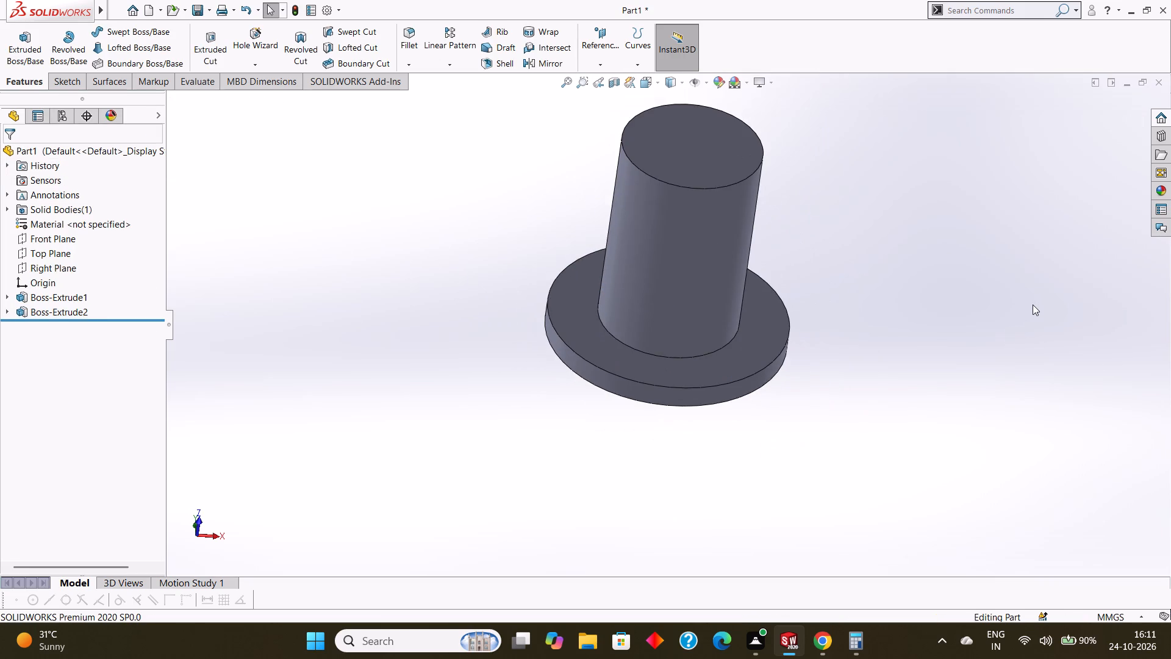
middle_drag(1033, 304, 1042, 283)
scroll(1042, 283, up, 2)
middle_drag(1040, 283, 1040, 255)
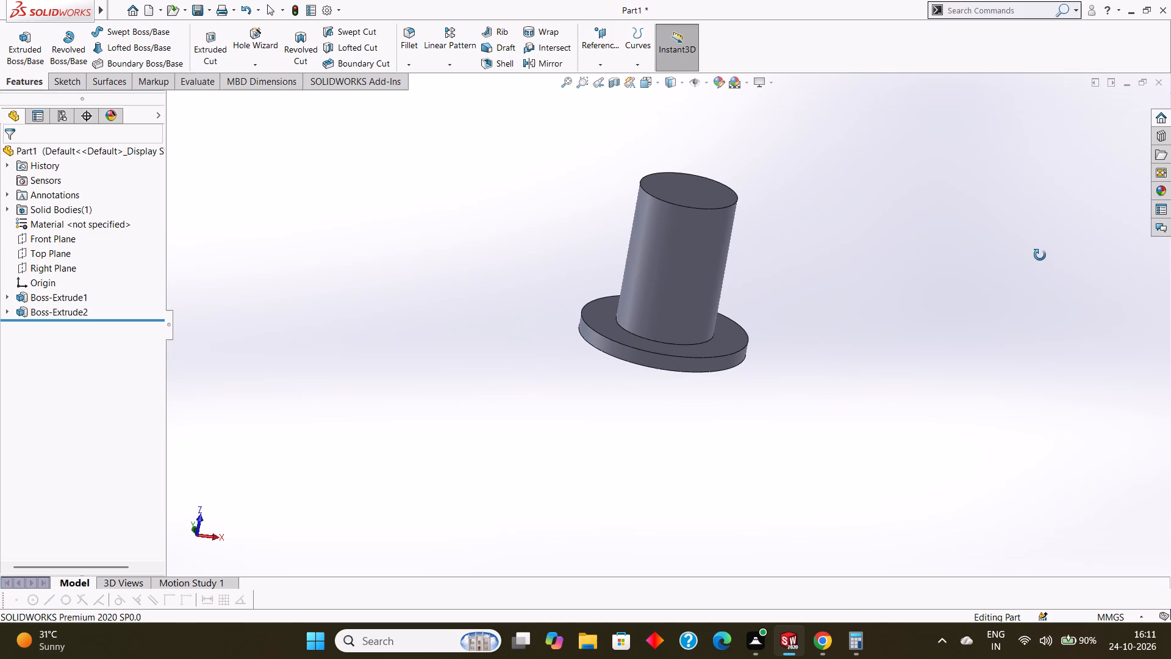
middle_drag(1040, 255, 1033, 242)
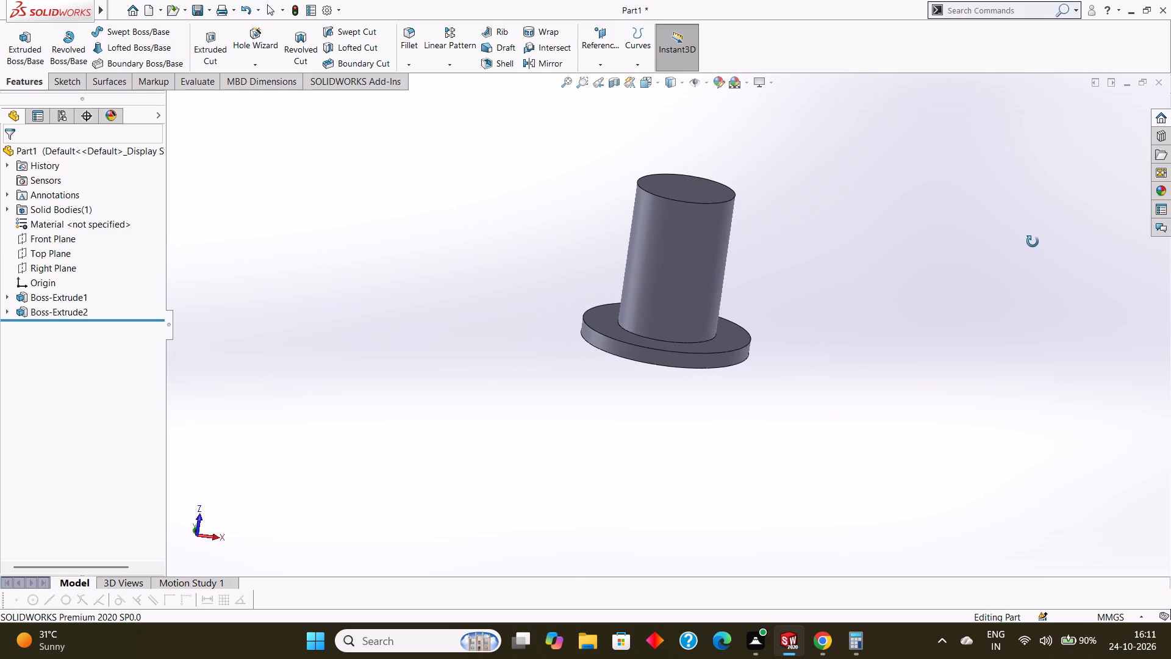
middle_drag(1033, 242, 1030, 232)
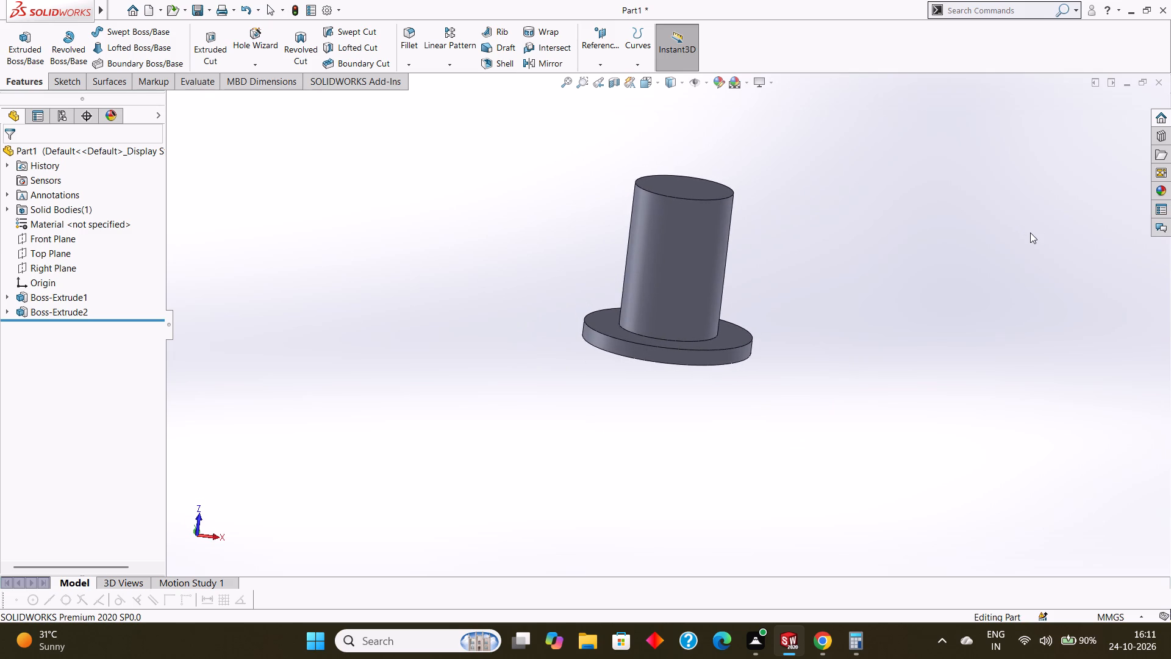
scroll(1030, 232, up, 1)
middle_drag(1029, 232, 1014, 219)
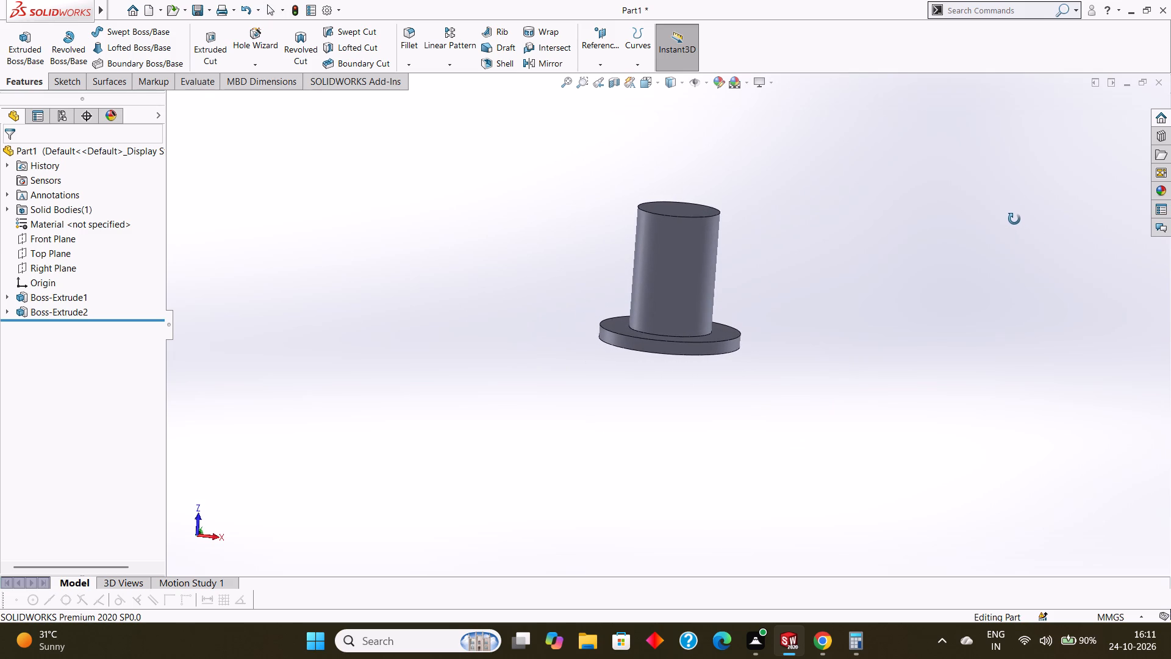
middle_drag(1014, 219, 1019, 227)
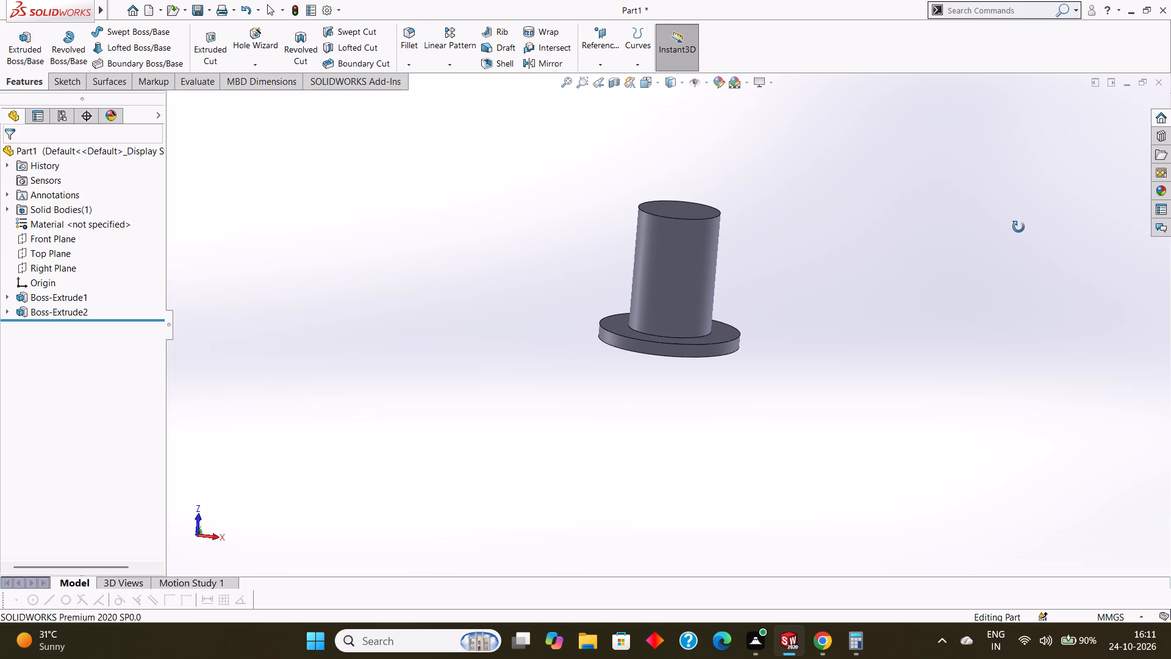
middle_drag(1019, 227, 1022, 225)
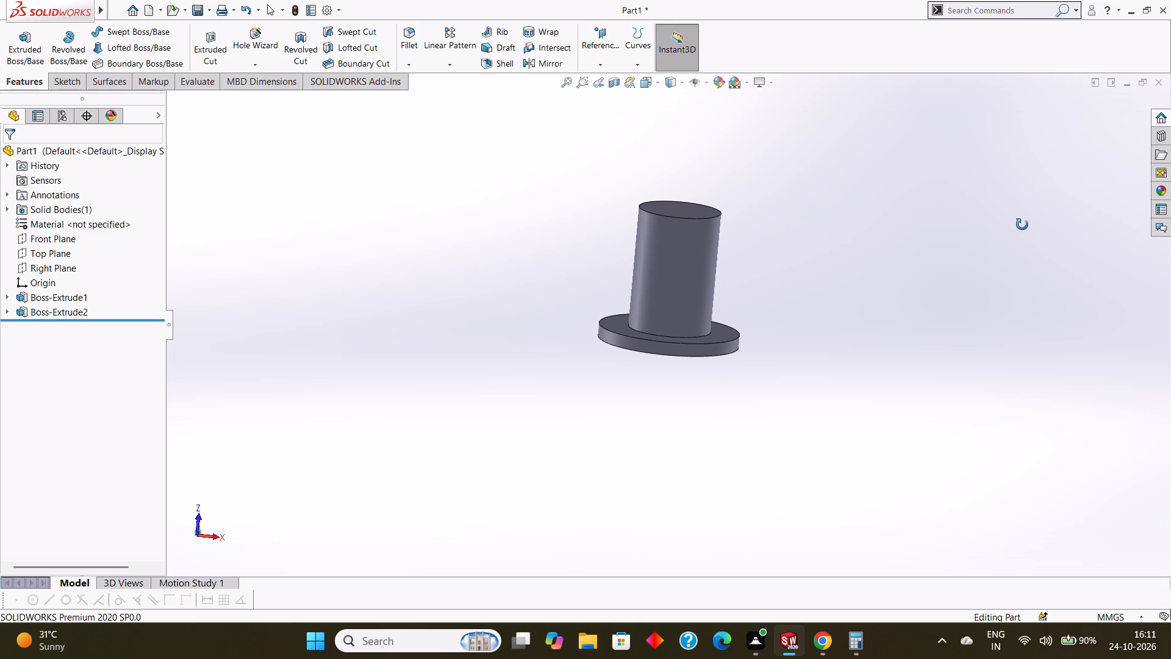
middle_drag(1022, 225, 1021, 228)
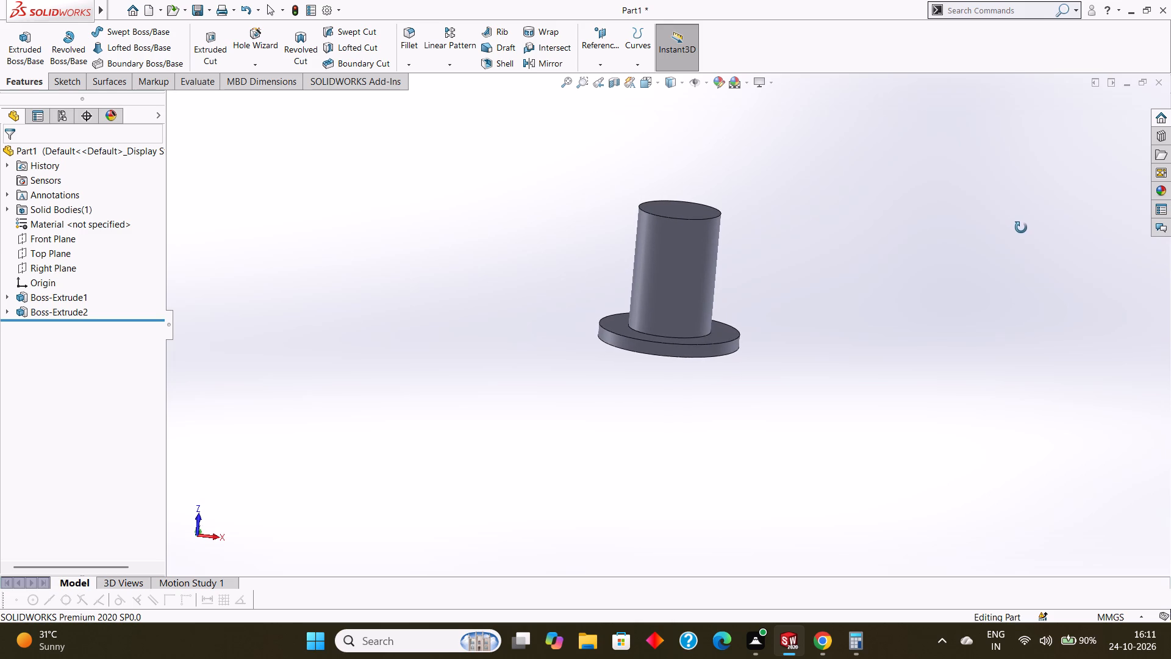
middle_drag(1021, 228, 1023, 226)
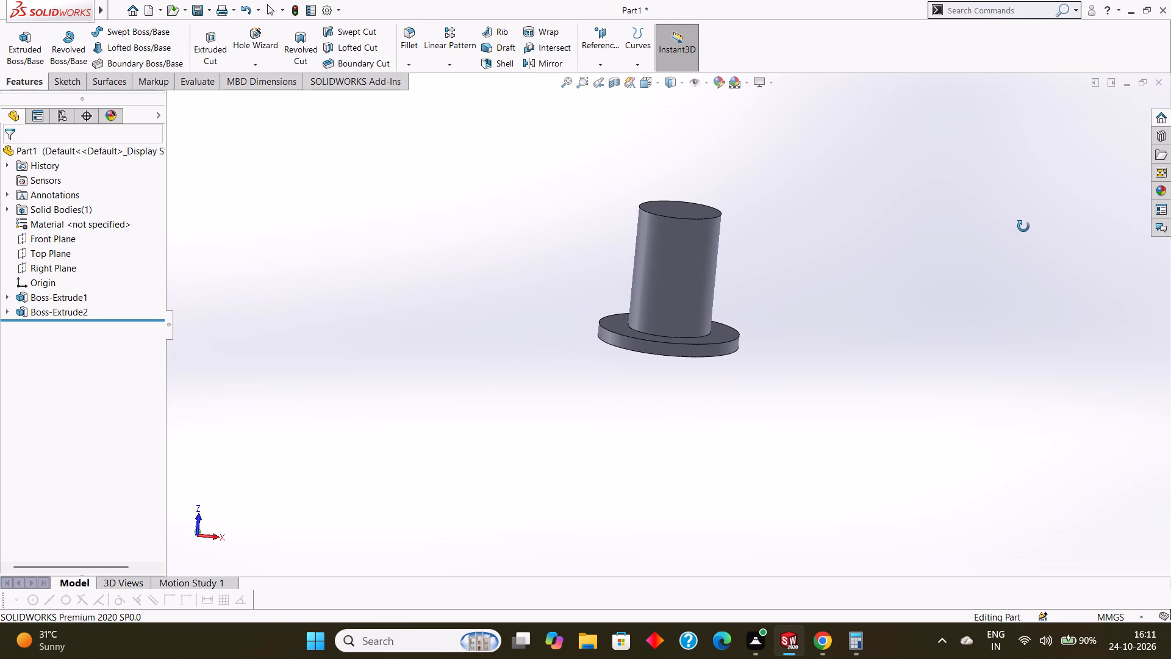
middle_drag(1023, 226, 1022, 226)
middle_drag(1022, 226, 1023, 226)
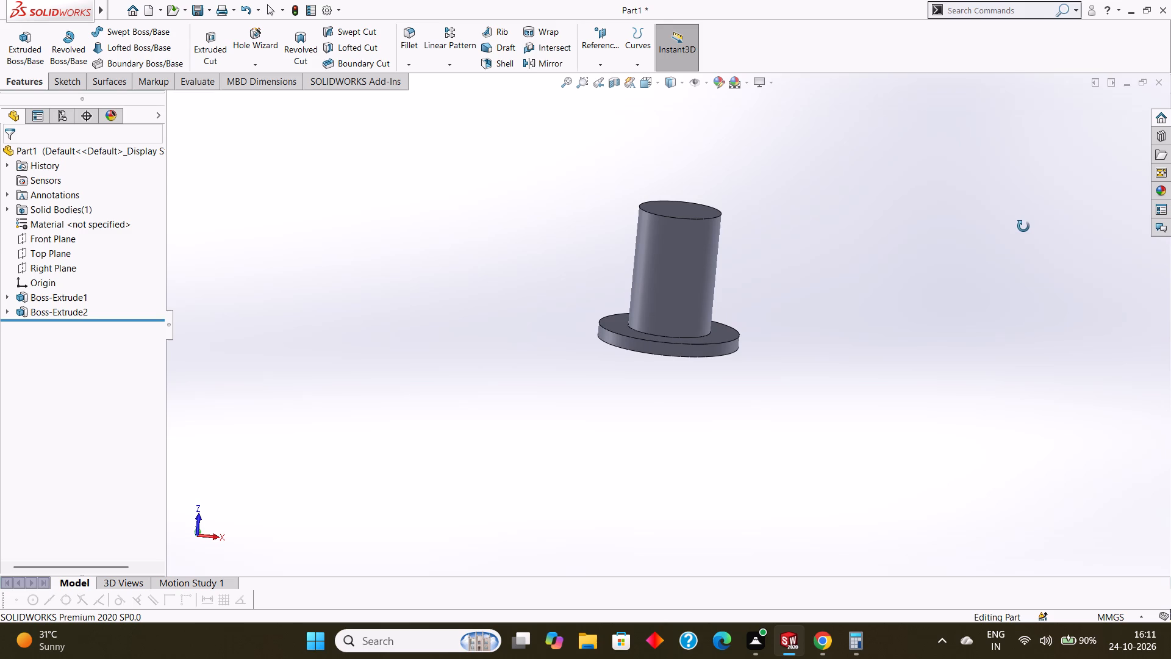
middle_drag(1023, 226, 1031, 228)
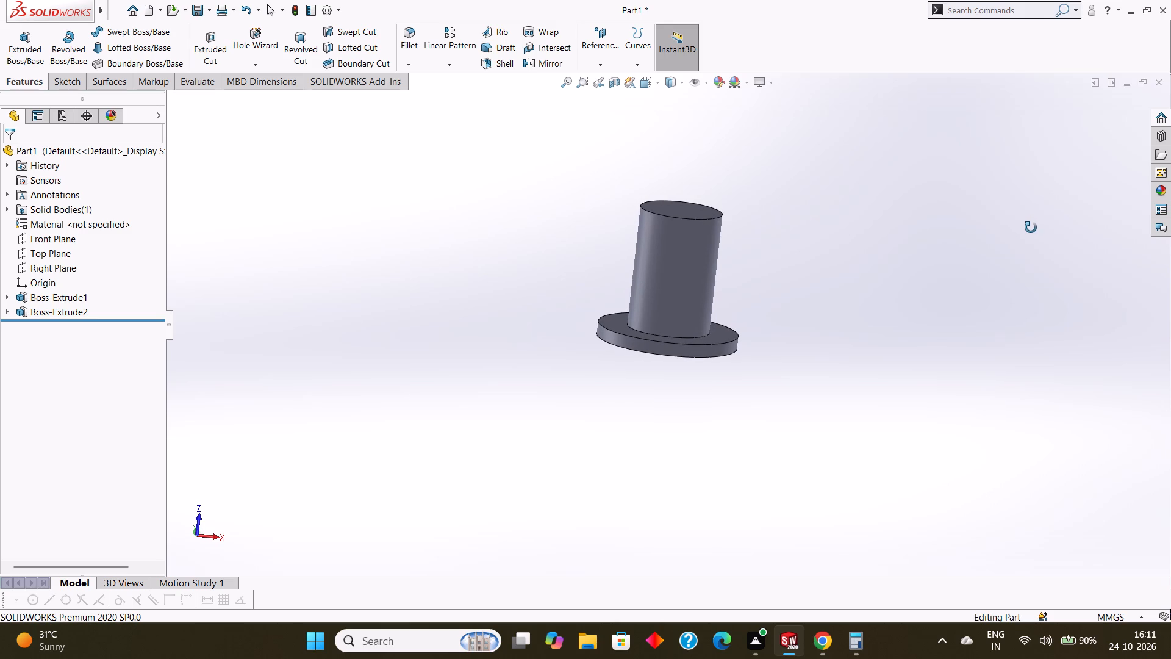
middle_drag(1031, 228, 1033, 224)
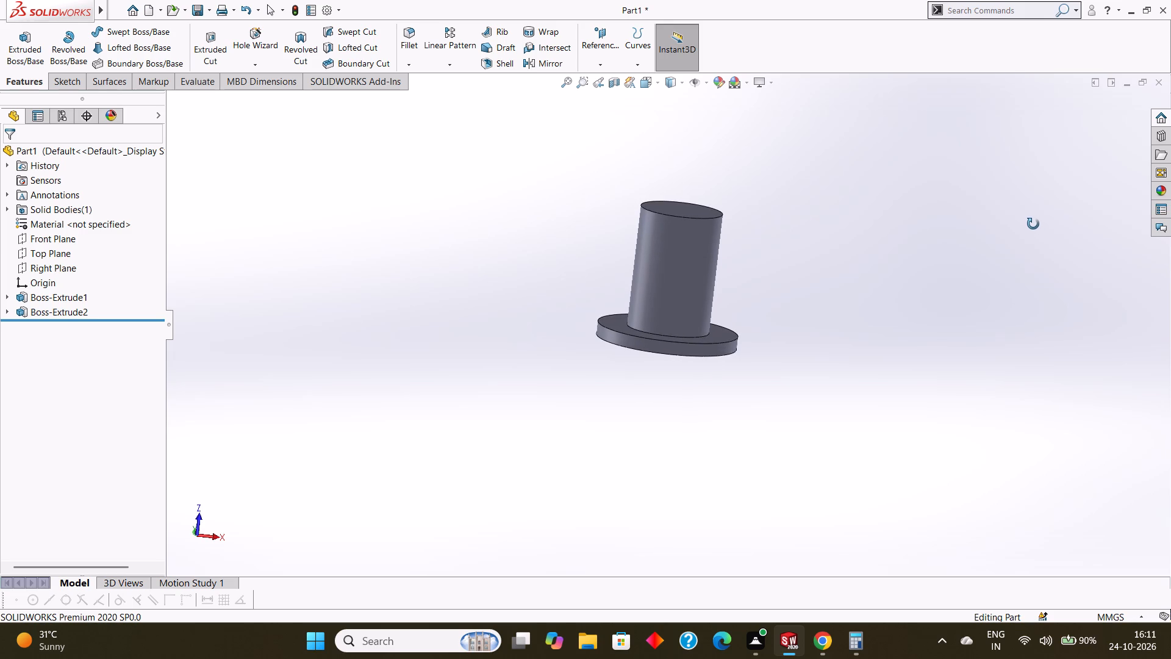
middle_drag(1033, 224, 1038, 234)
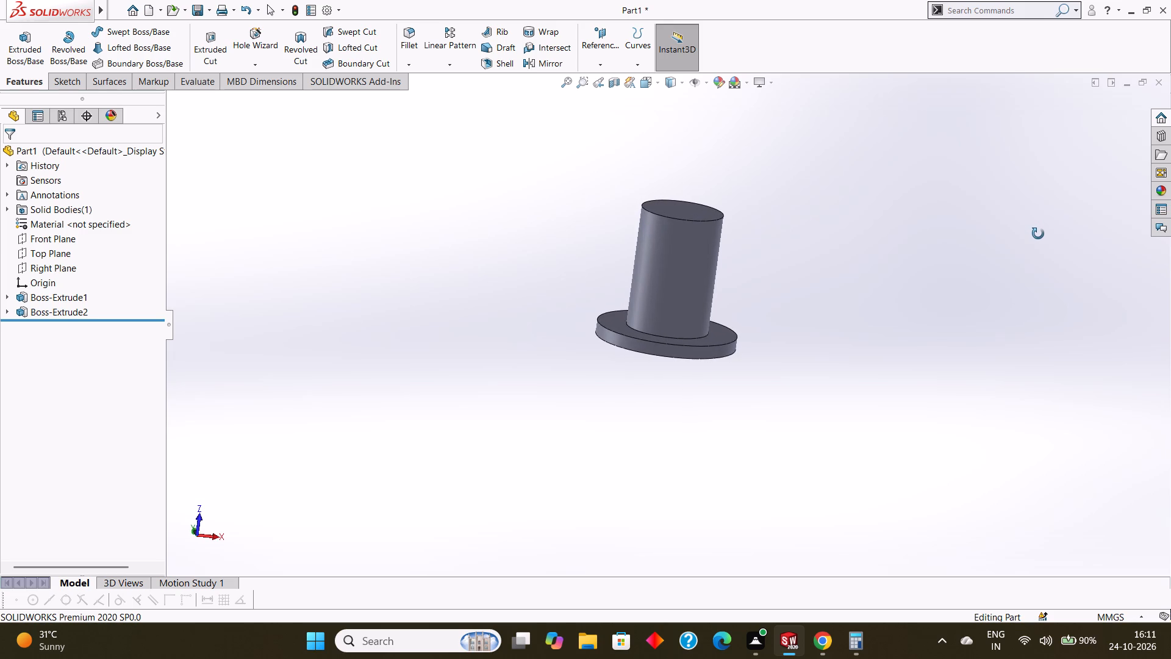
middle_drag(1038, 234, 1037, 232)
Start a sketch on the cylinder's free end face and draw a circle of about 24 mm radius centred on the origin.
middle_drag(787, 179, 789, 189)
middle_drag(789, 189, 786, 232)
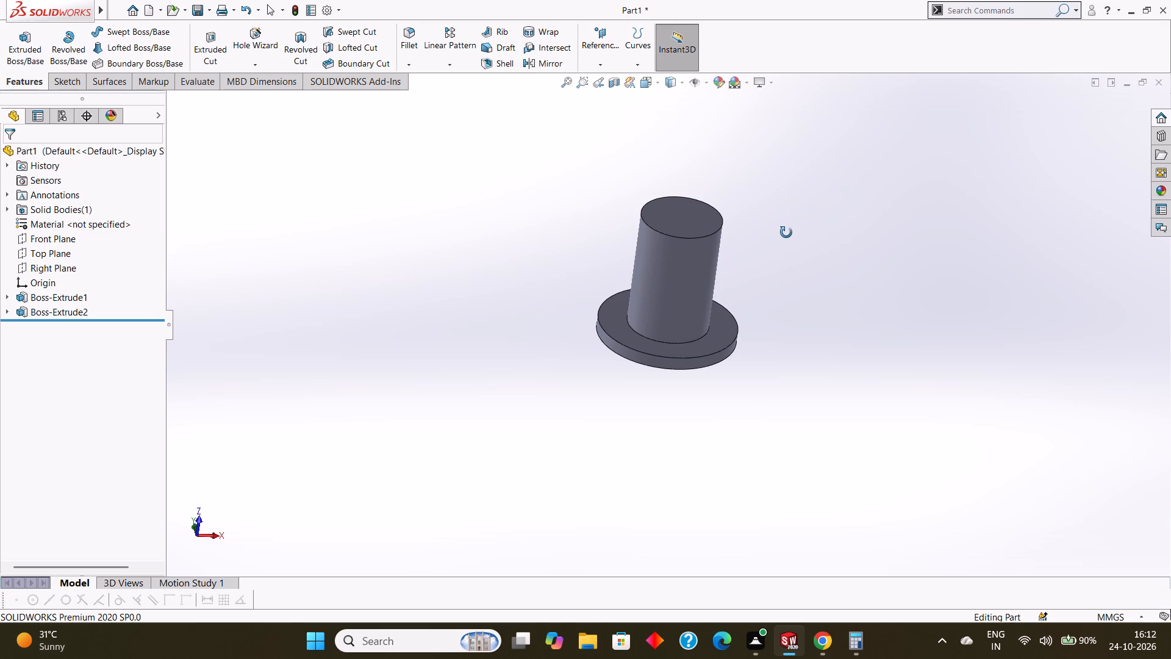
middle_drag(786, 232, 782, 234)
click(689, 212)
click(740, 175)
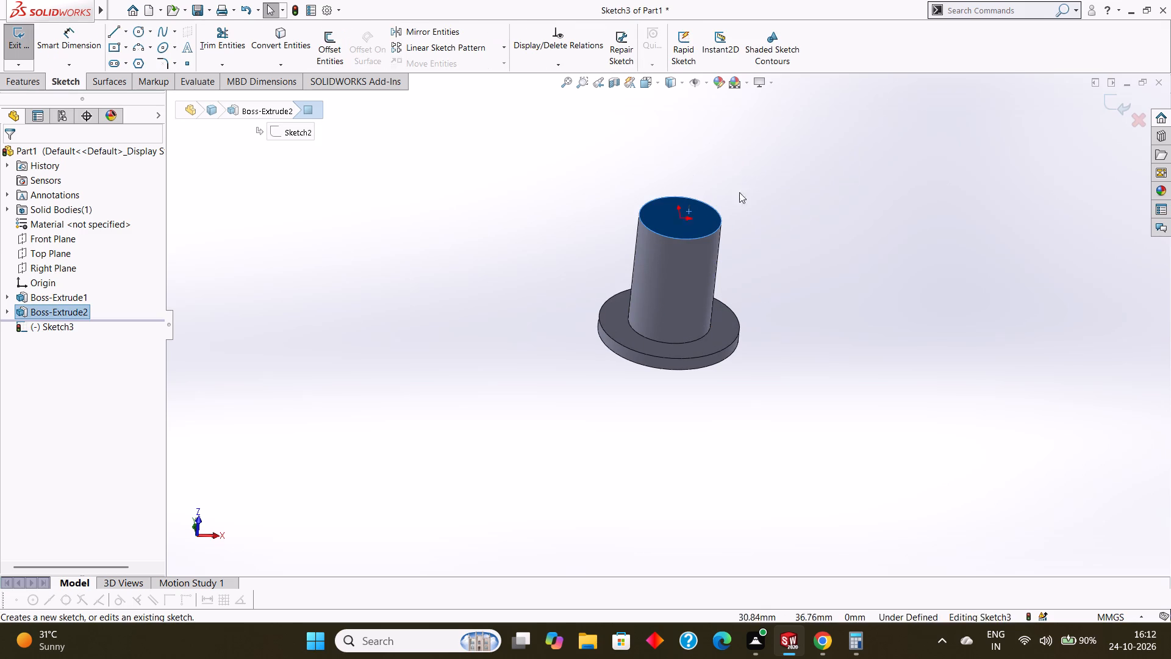
key(ctrl+8)
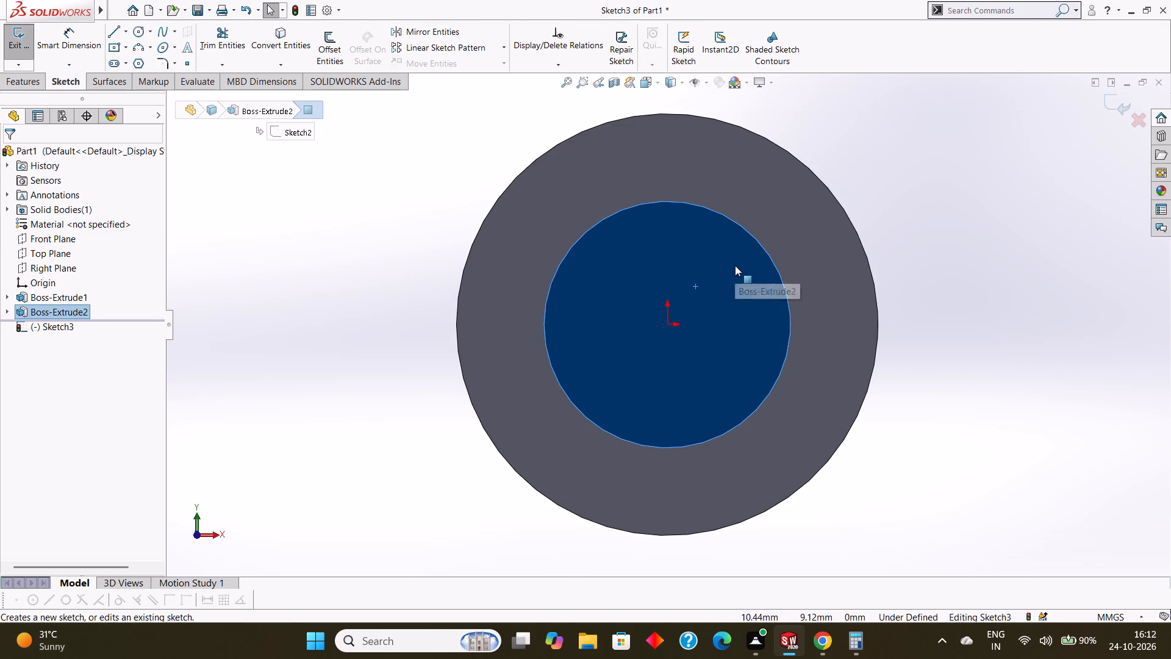
key(Escape)
click(142, 35)
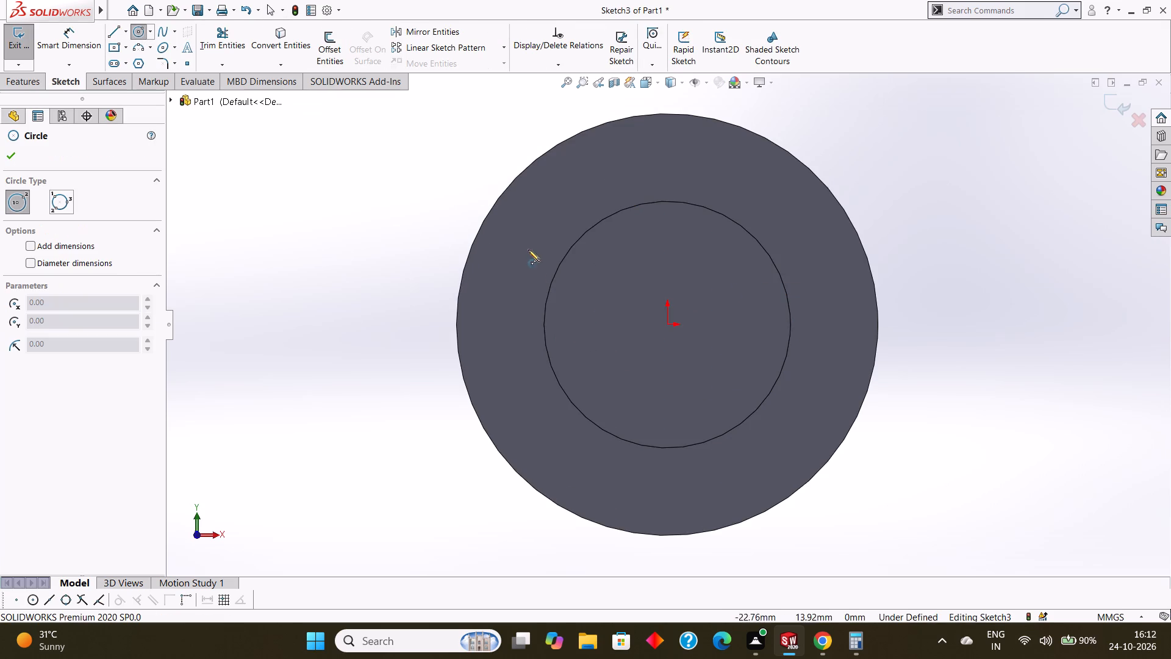
drag(664, 325, 743, 356)
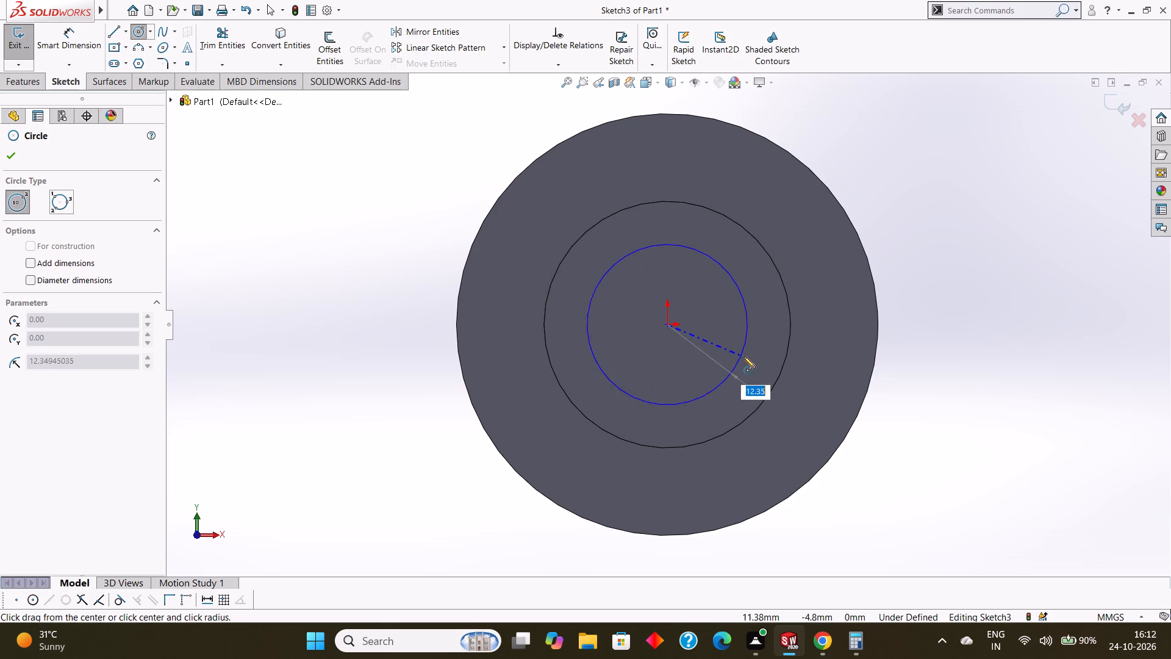
drag(743, 356, 786, 361)
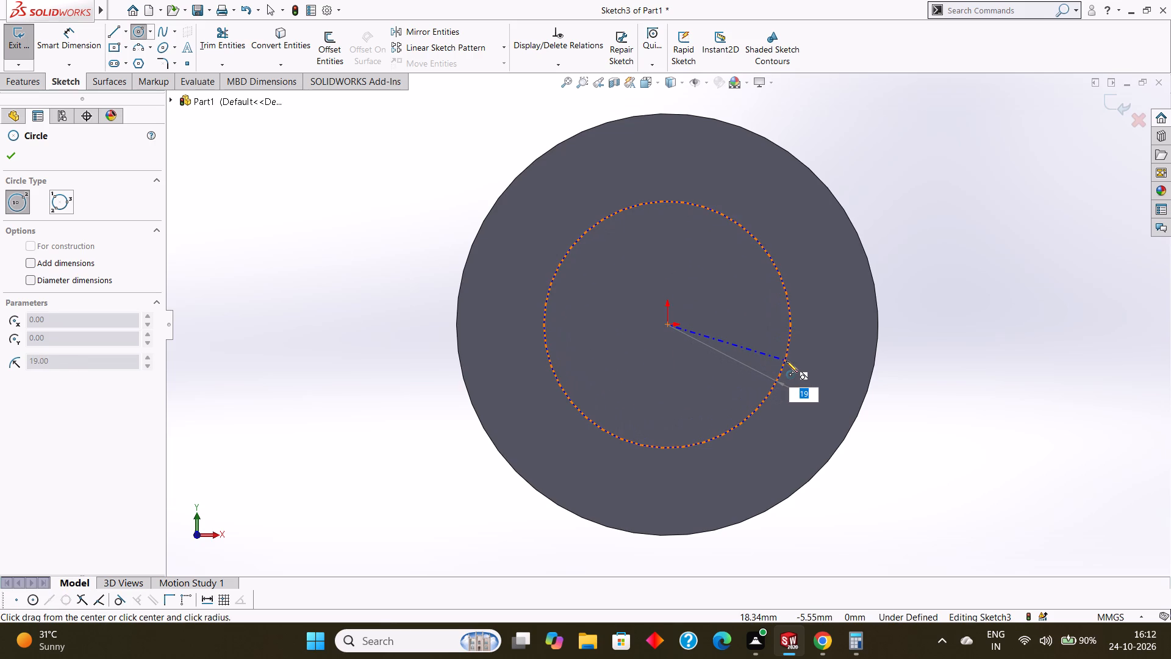
drag(786, 361, 813, 361)
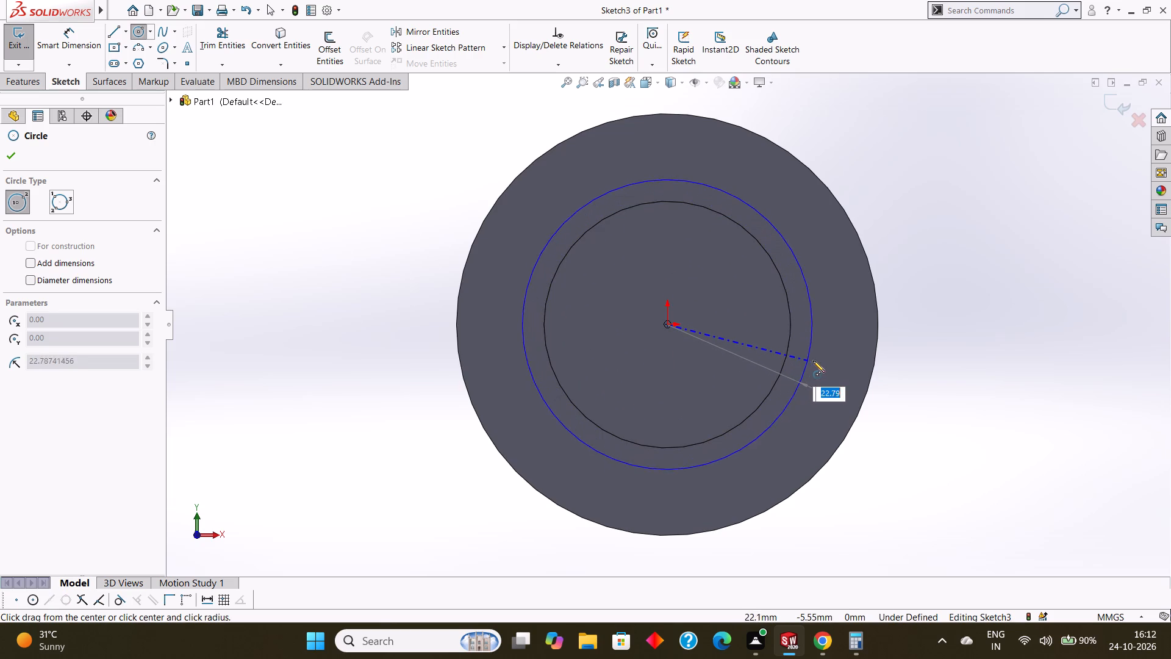
drag(813, 361, 819, 361)
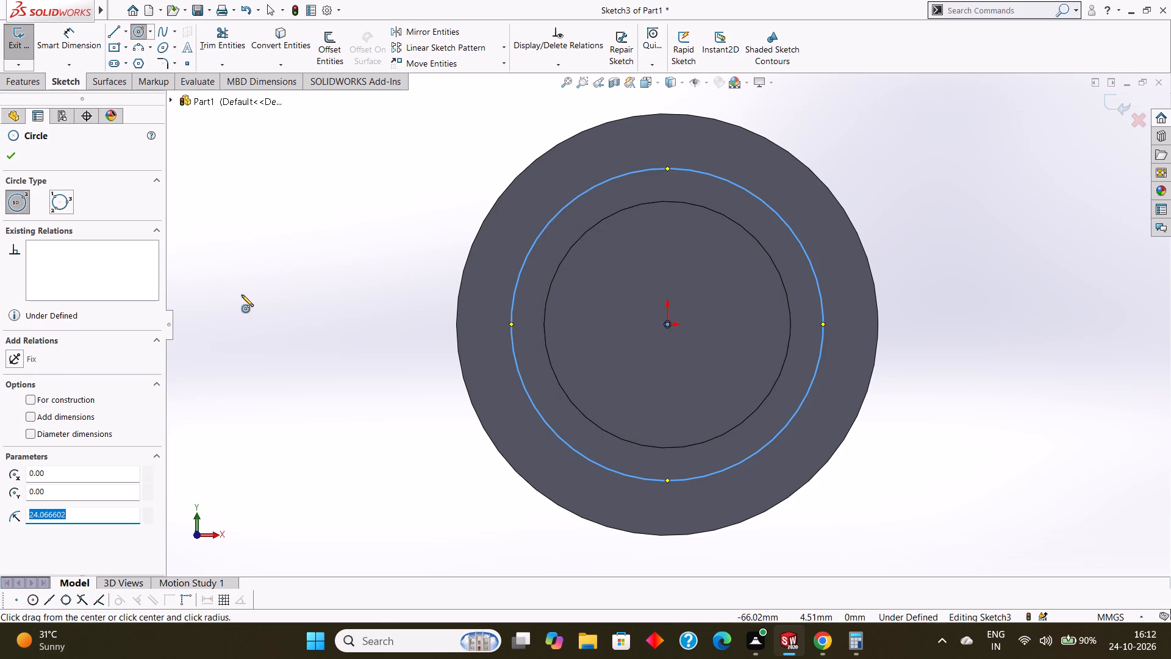
Set the radius of the new circle on the cylinder's end face to 24 mm.
key(BackSpace)
text(24)
key(Return)
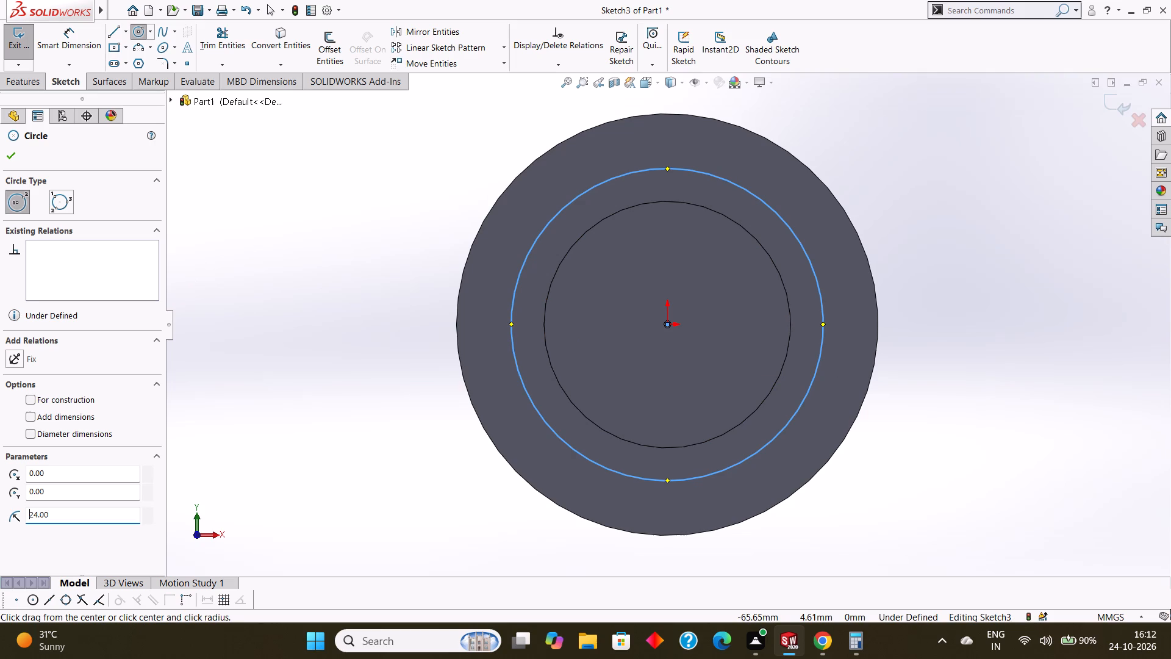
Add a 48 mm diameter dimension to the circle on the cylinder's end face.
click(13, 154)
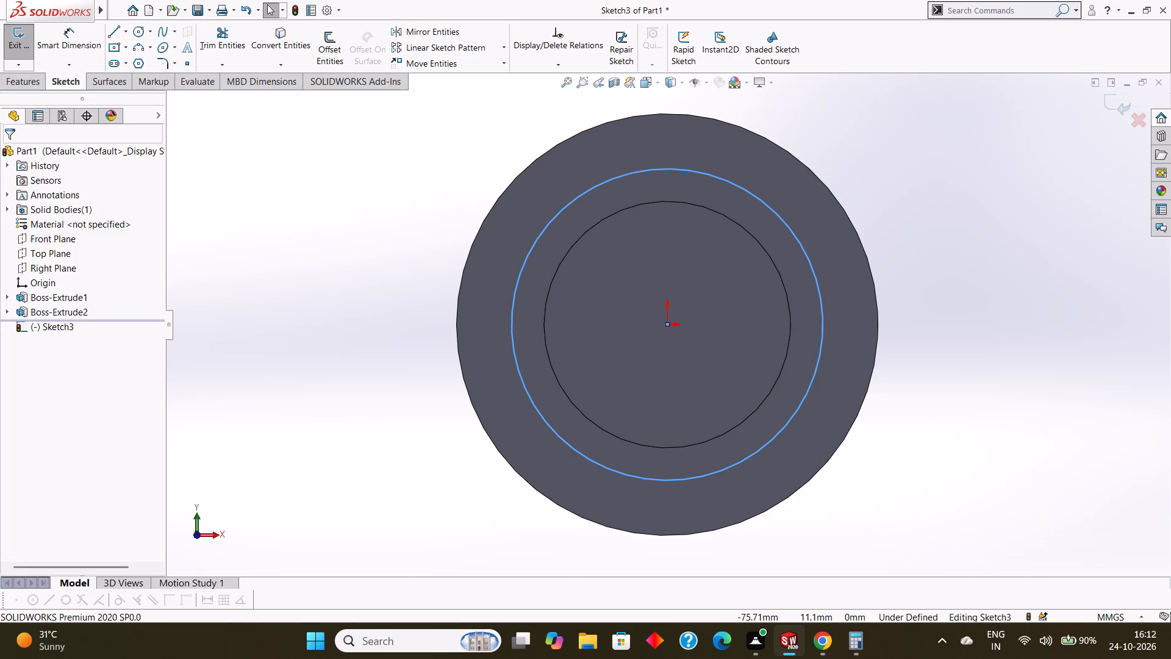
click(79, 35)
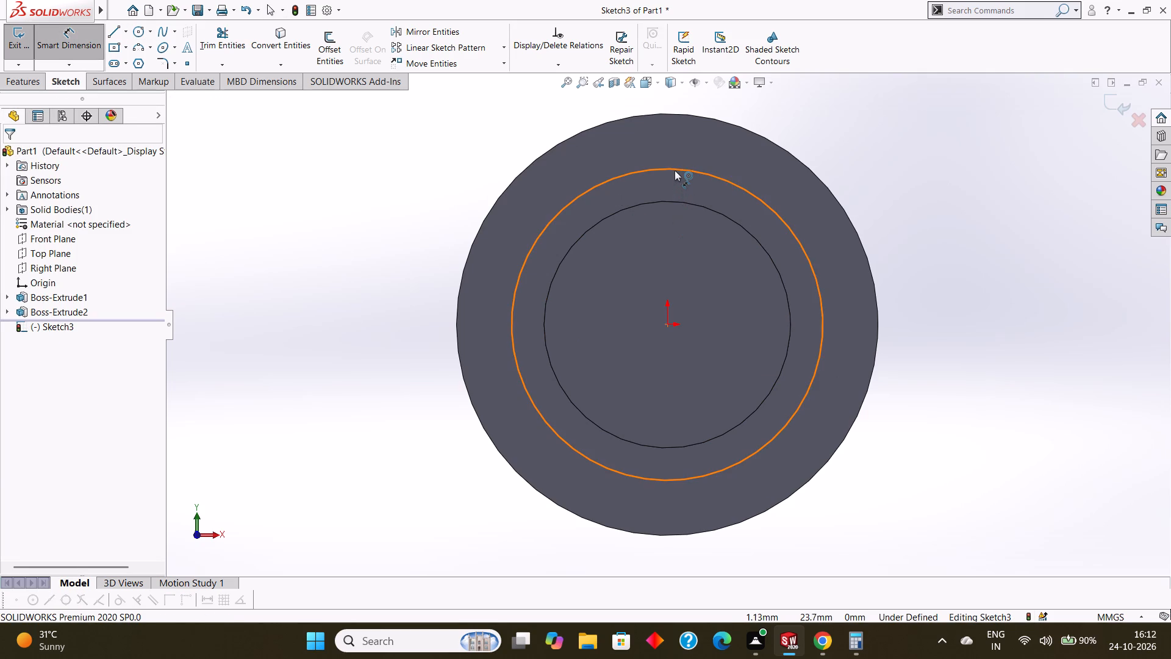
click(675, 170)
click(1009, 223)
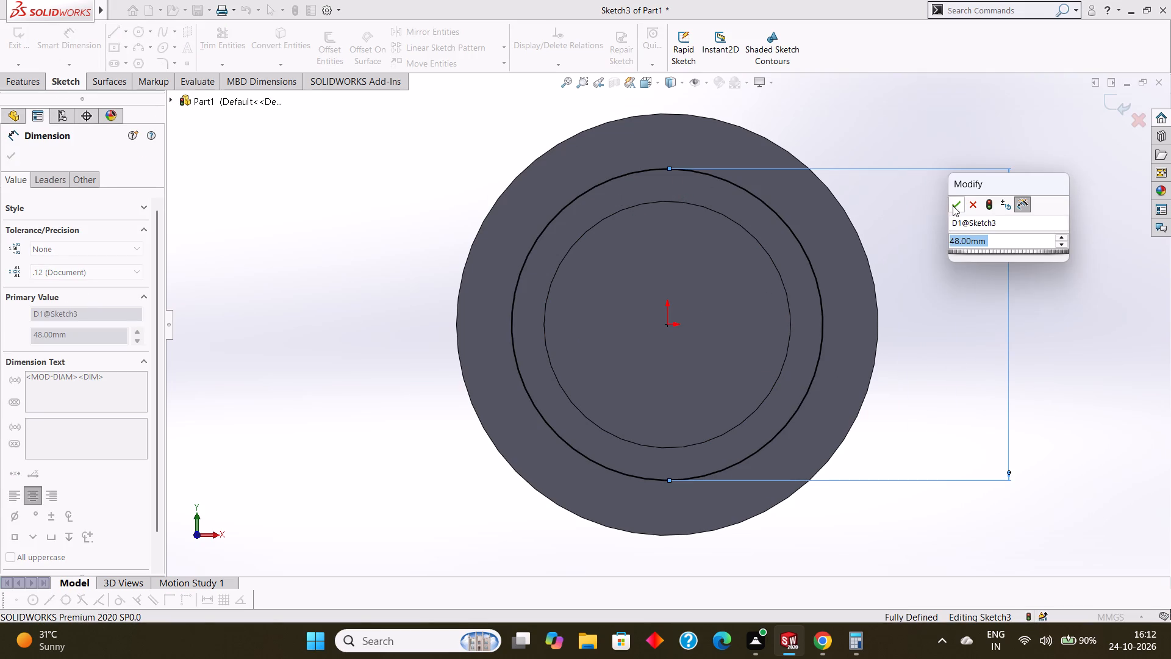
click(953, 206)
click(9, 165)
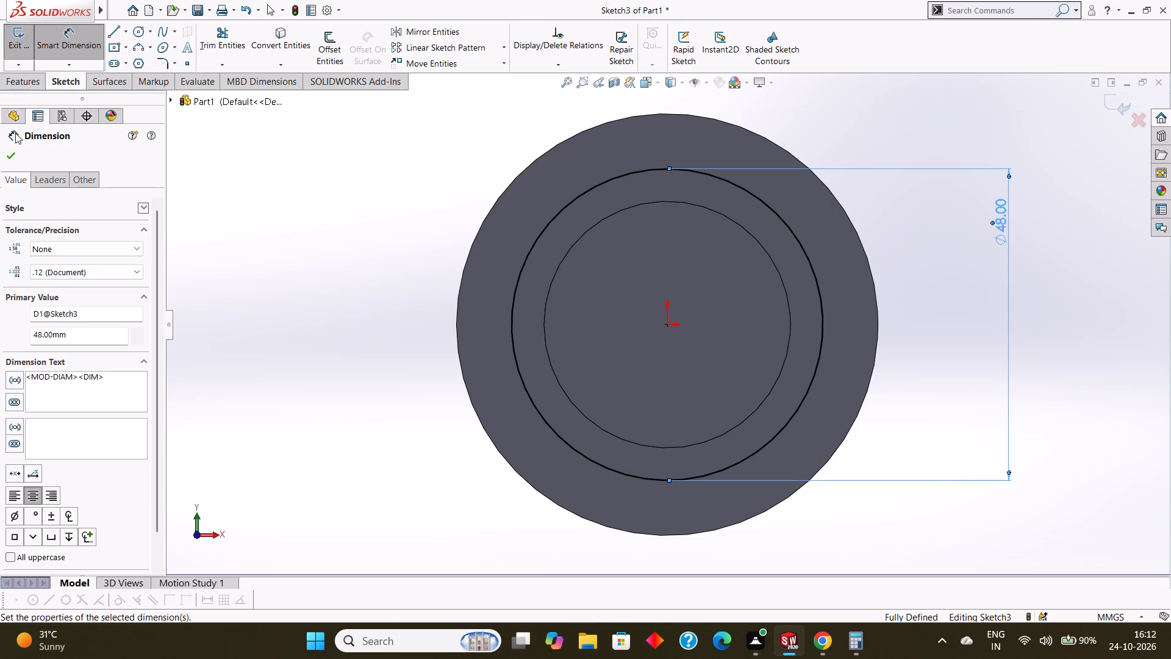
click(10, 154)
Extrude the 48 mm circle as a blind boss with a depth of 18 mm, merged with the existing body.
click(29, 90)
click(29, 85)
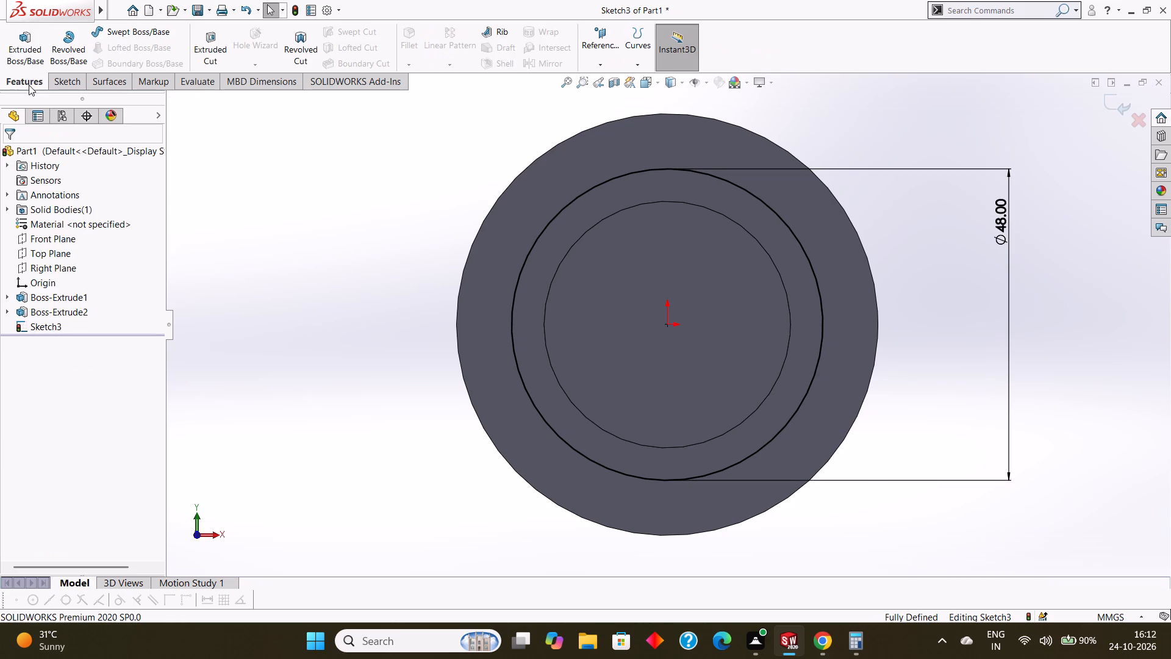
click(23, 48)
scroll(873, 404, up, 2)
middle_drag(881, 463, 881, 428)
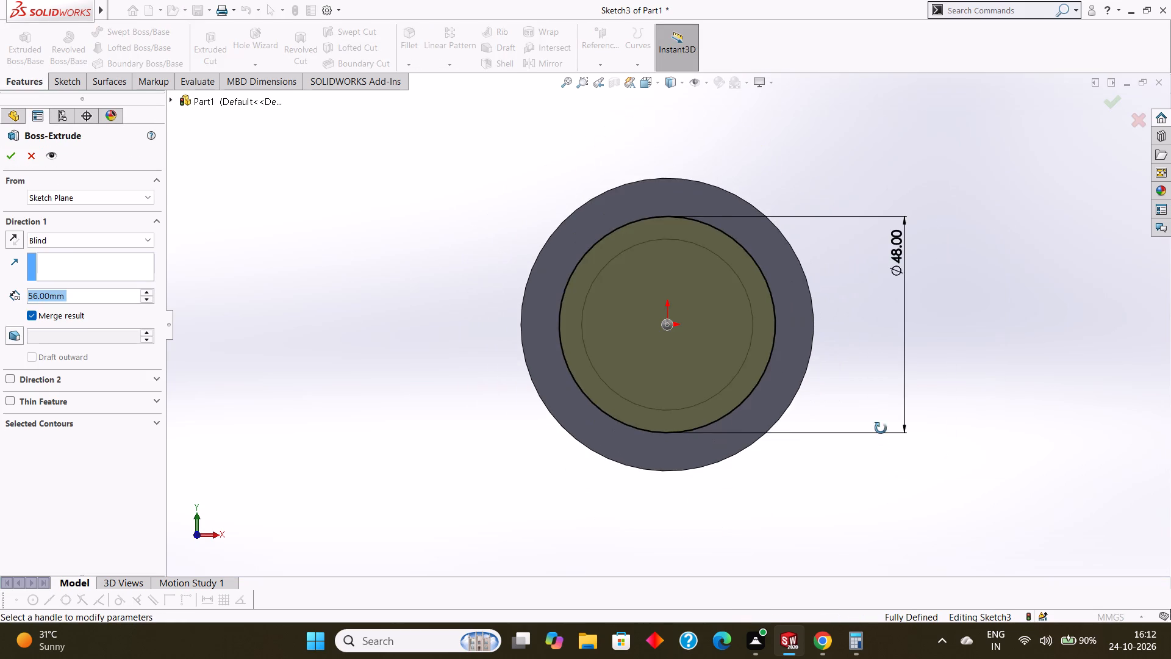
middle_drag(881, 428, 898, 314)
scroll(893, 350, up, 2)
middle_drag(904, 387, 908, 365)
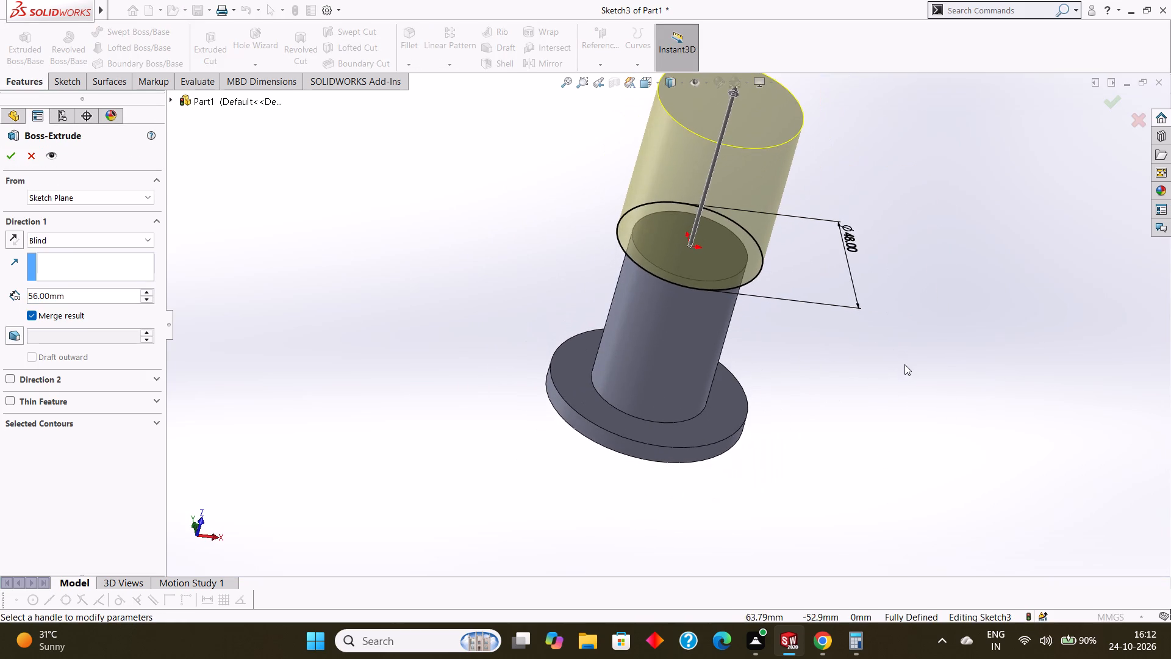
scroll(904, 364, up, 2)
middle_drag(905, 381, 900, 372)
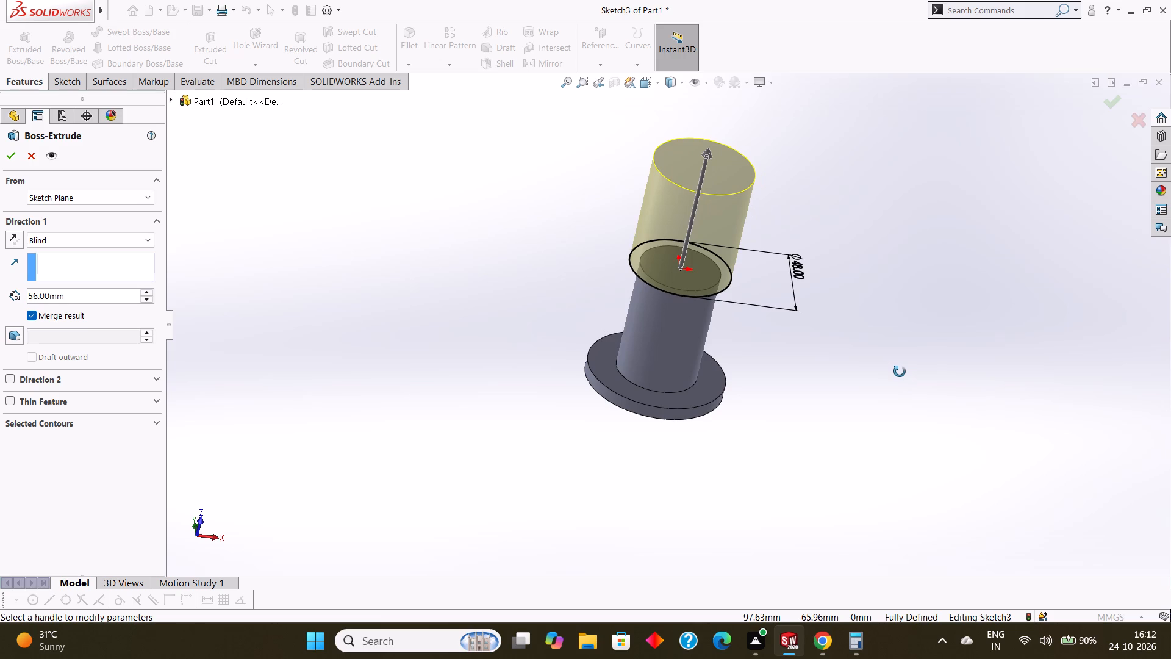
middle_drag(900, 372, 902, 378)
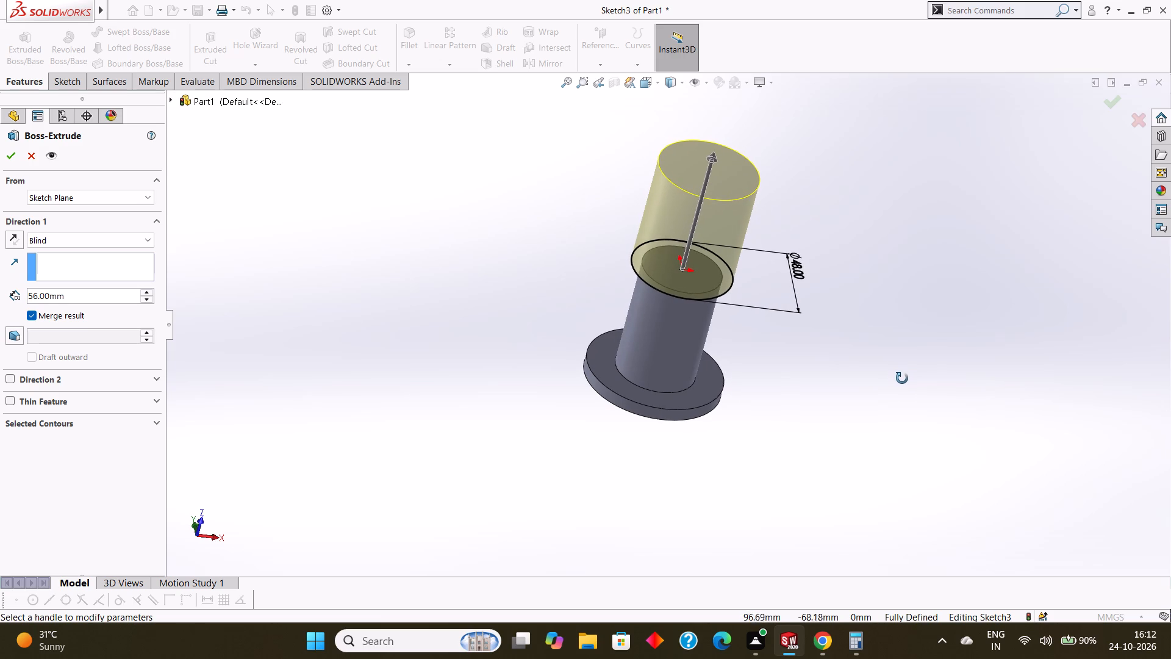
middle_drag(902, 378, 900, 382)
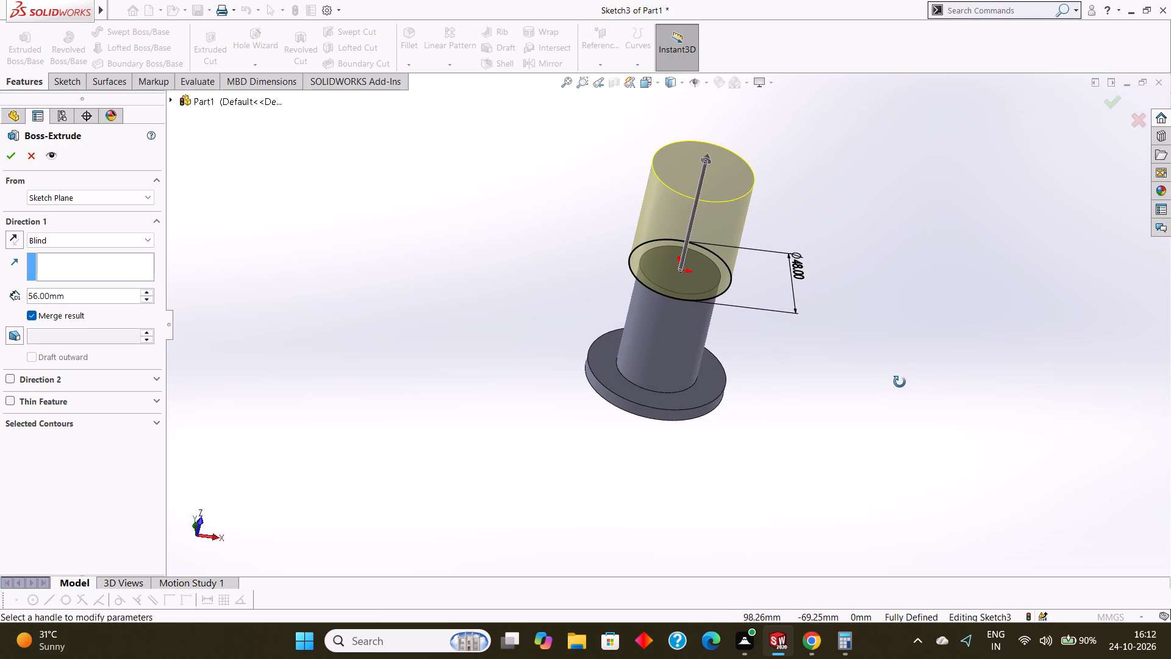
middle_drag(900, 382, 898, 384)
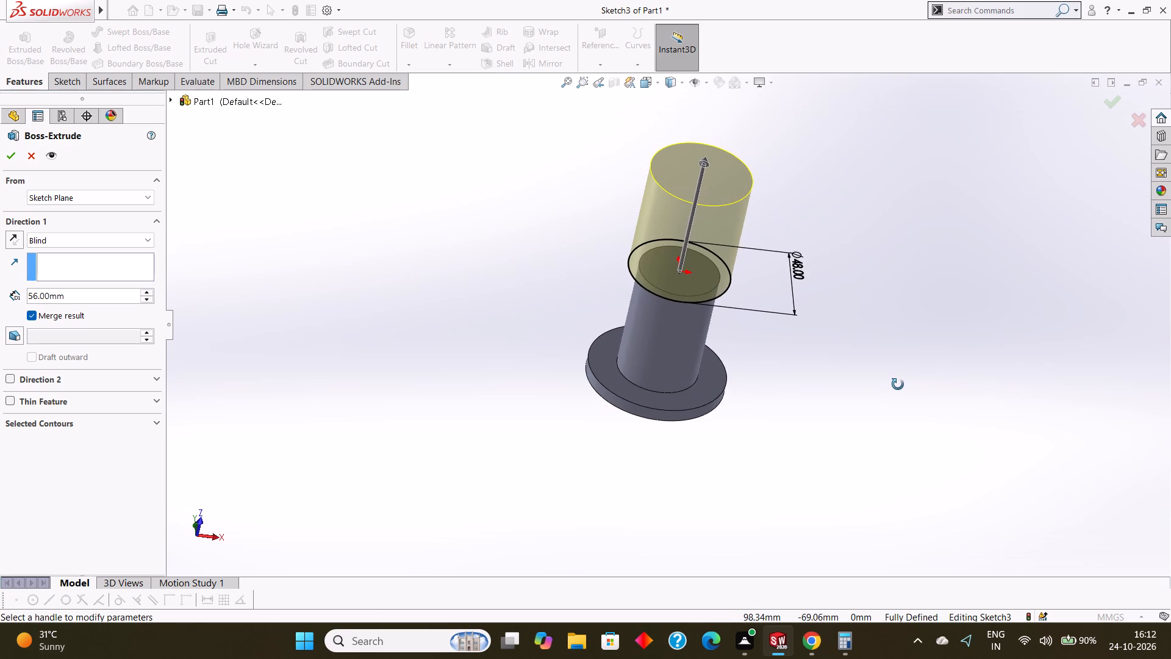
middle_drag(898, 384, 891, 378)
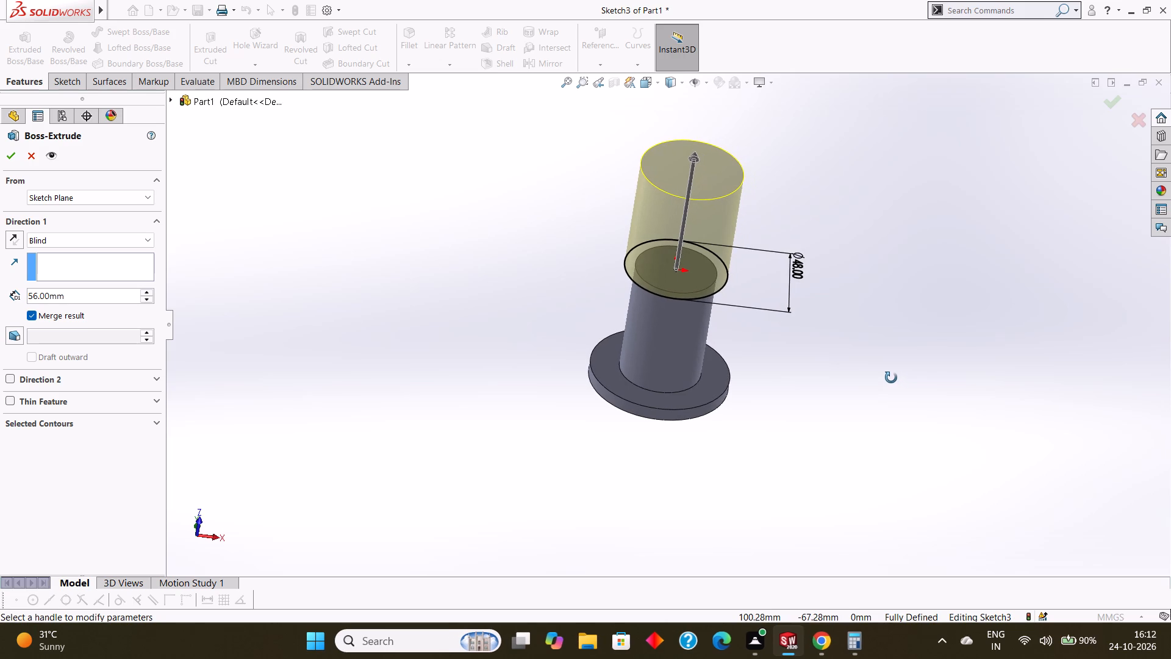
middle_drag(891, 378, 892, 377)
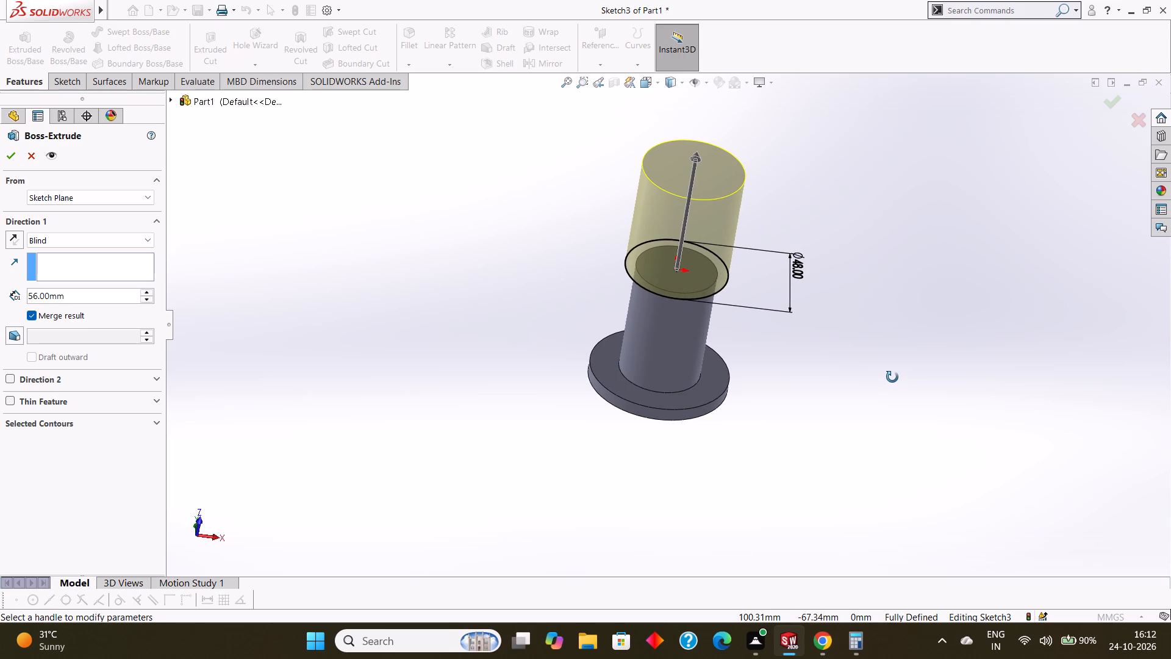
middle_drag(892, 377, 894, 376)
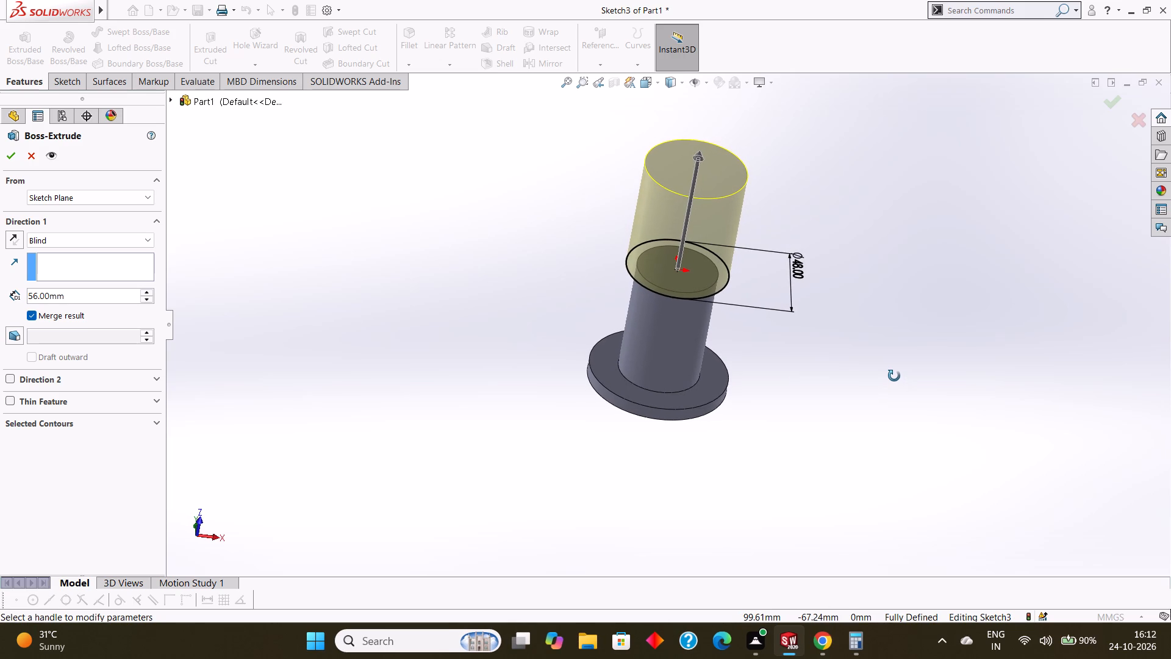
middle_drag(894, 376, 895, 374)
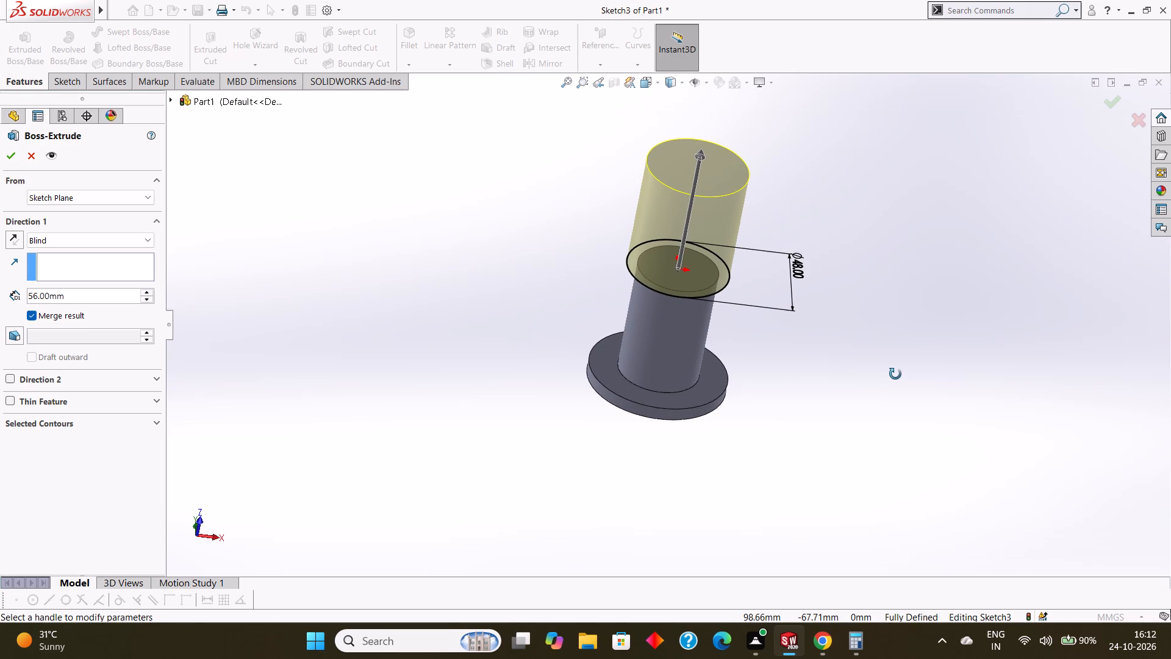
middle_drag(895, 374, 895, 373)
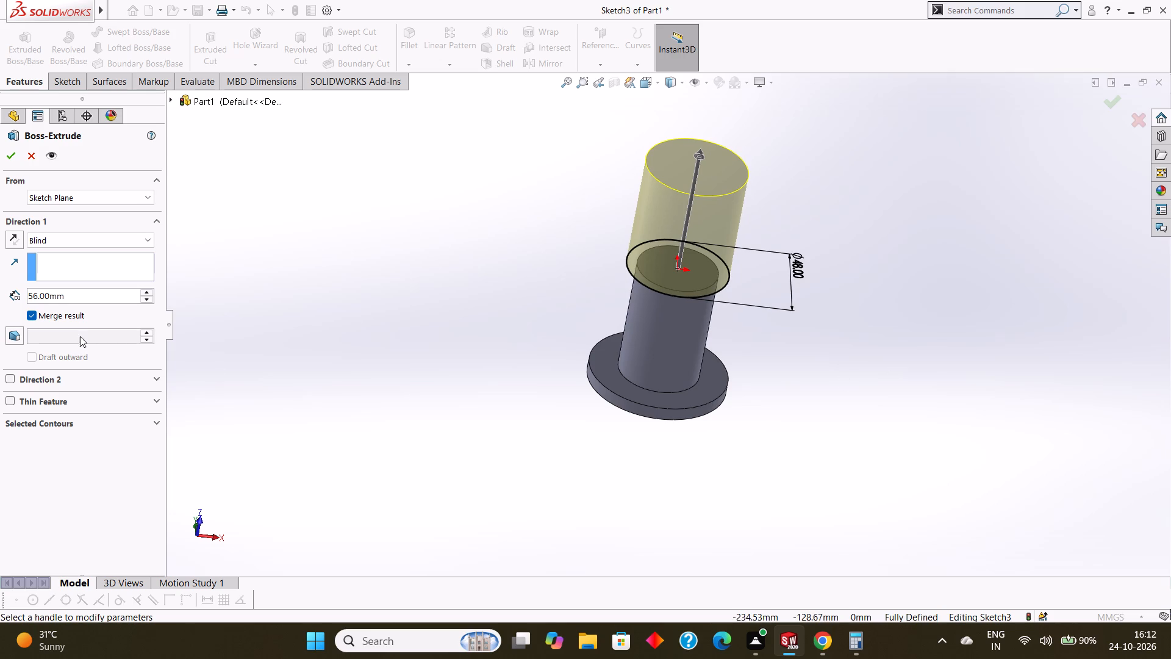
click(72, 297)
drag(94, 297, 24, 293)
text(18)
key(Return)
click(10, 157)
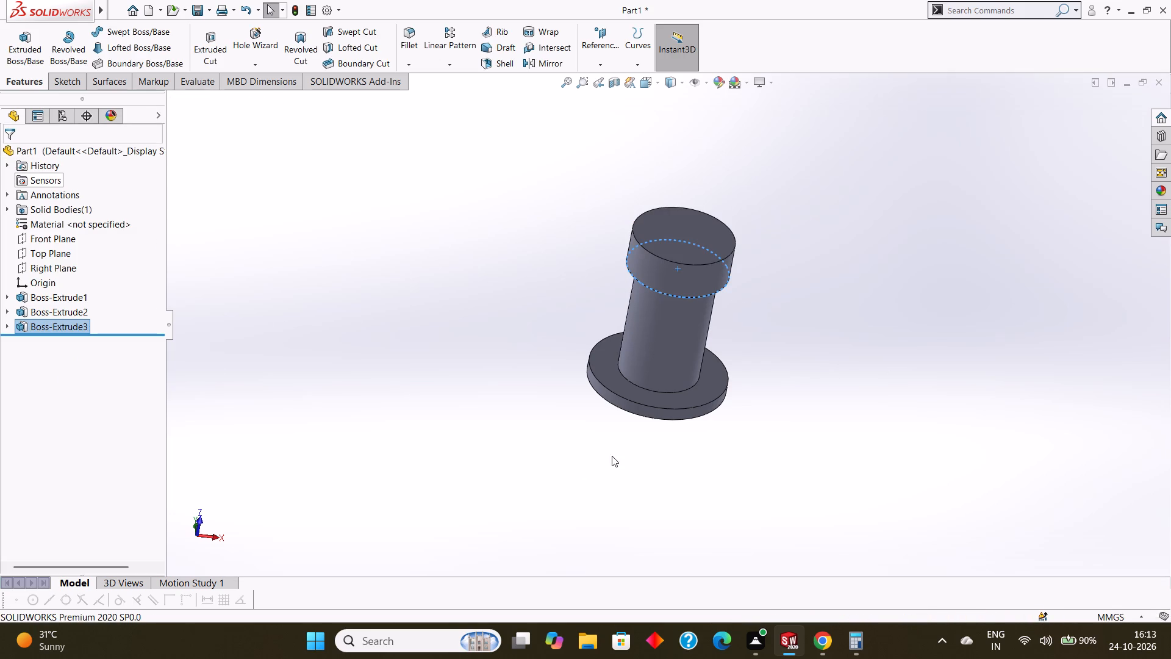
click(612, 456)
Start a sketch on the 48 mm step's free end face and draw a circle of about 12 mm radius centred on the origin.
middle_drag(630, 462, 620, 441)
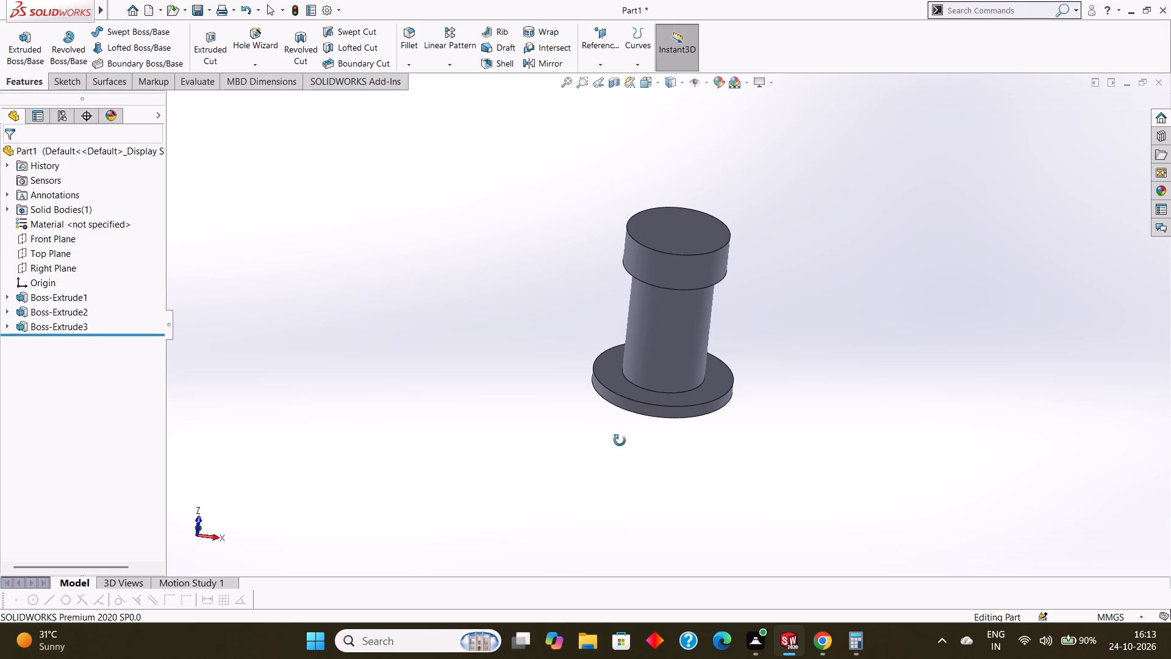
middle_drag(620, 441, 628, 433)
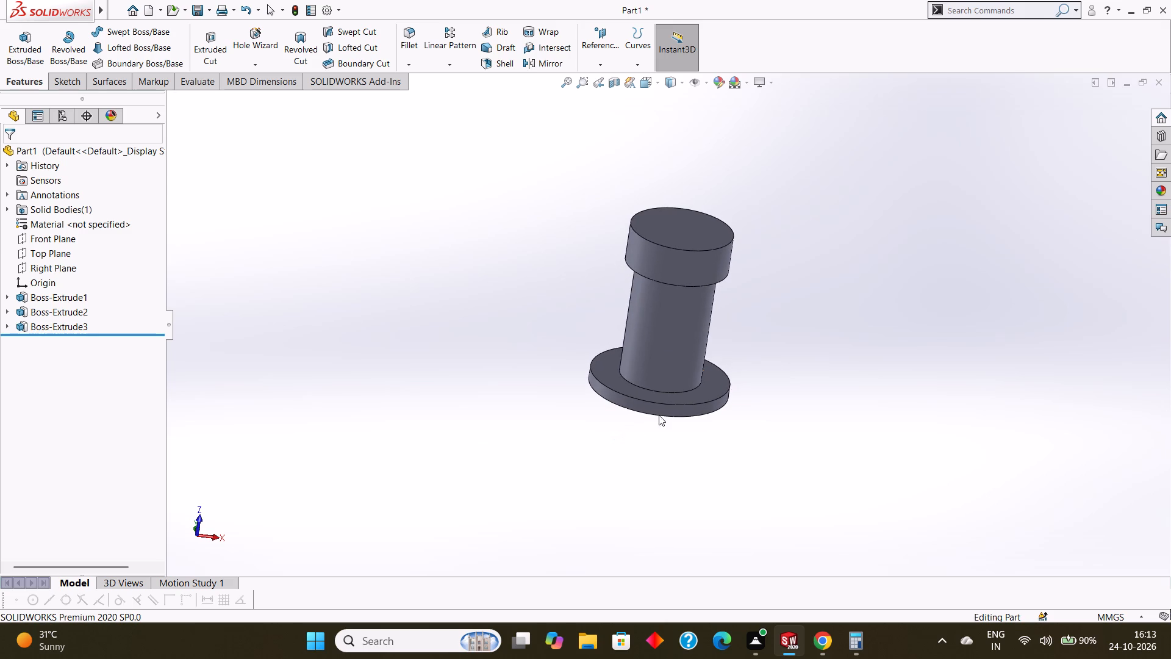
middle_drag(804, 290, 801, 290)
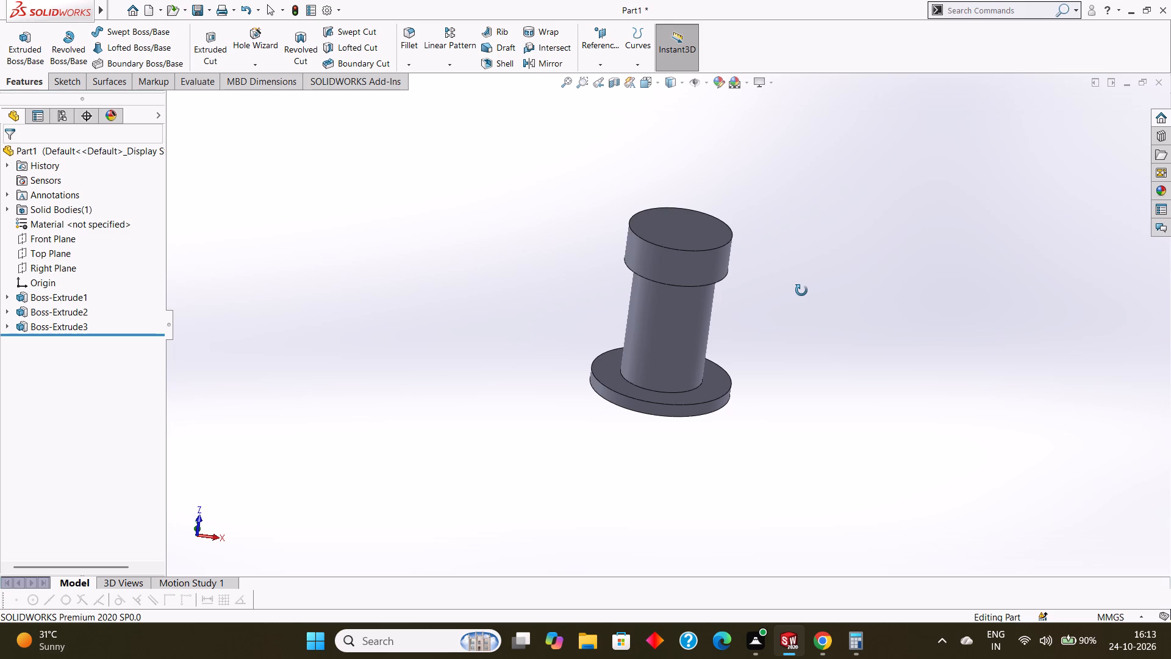
middle_drag(801, 290, 803, 331)
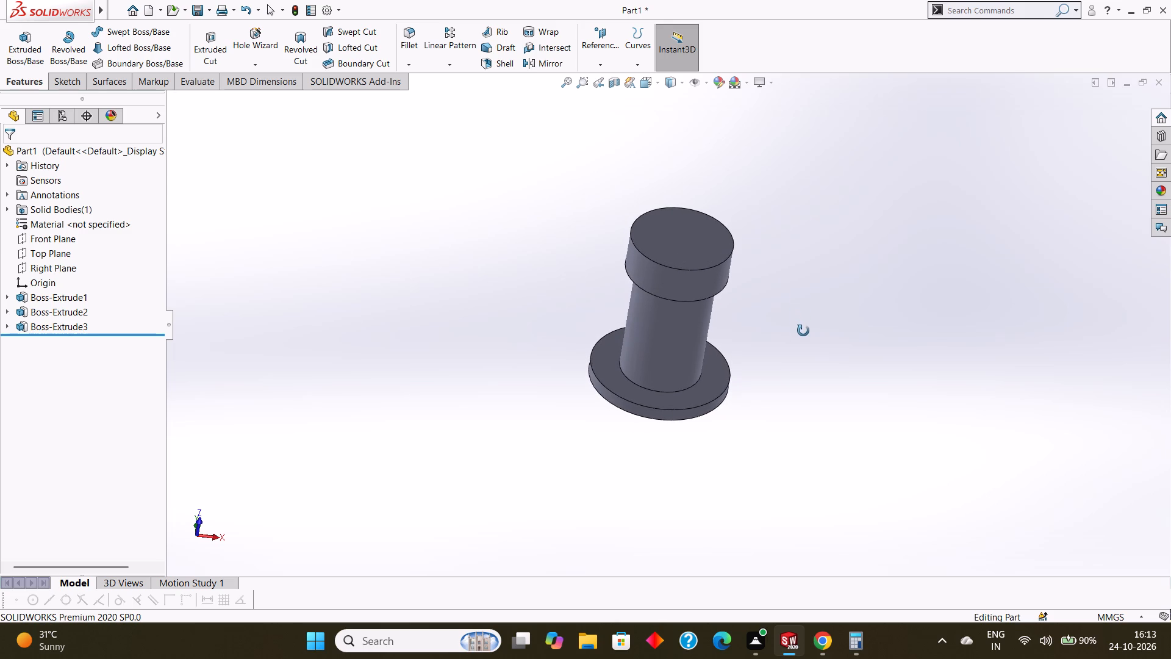
middle_drag(803, 331, 804, 332)
click(683, 242)
click(737, 206)
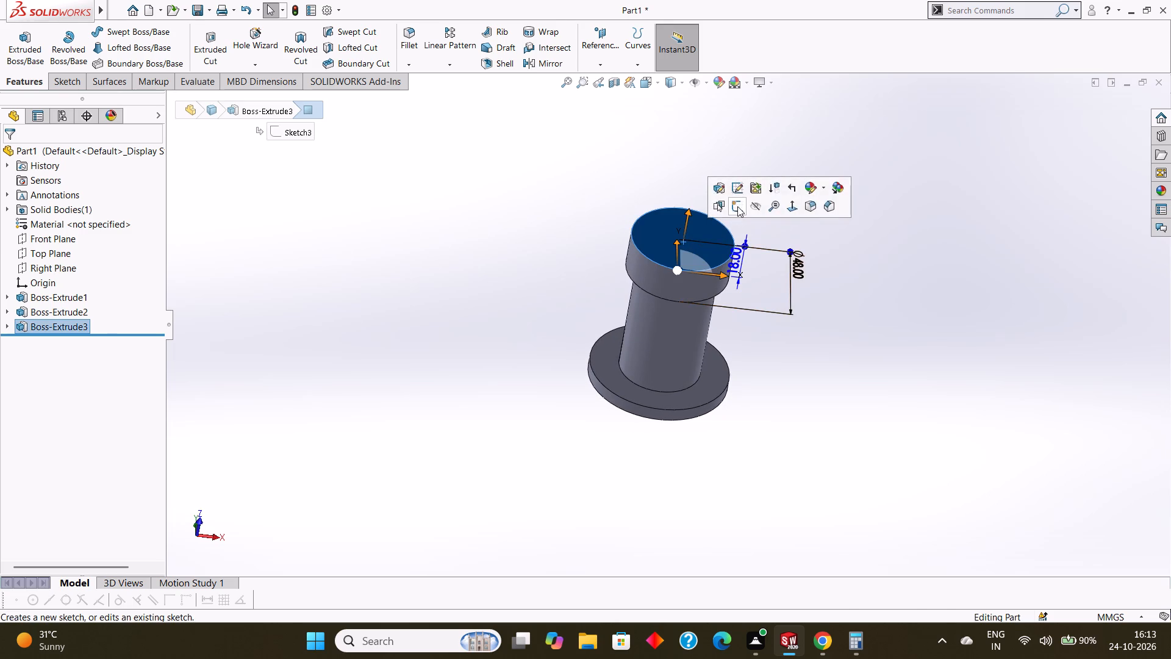
key(ctrl+8)
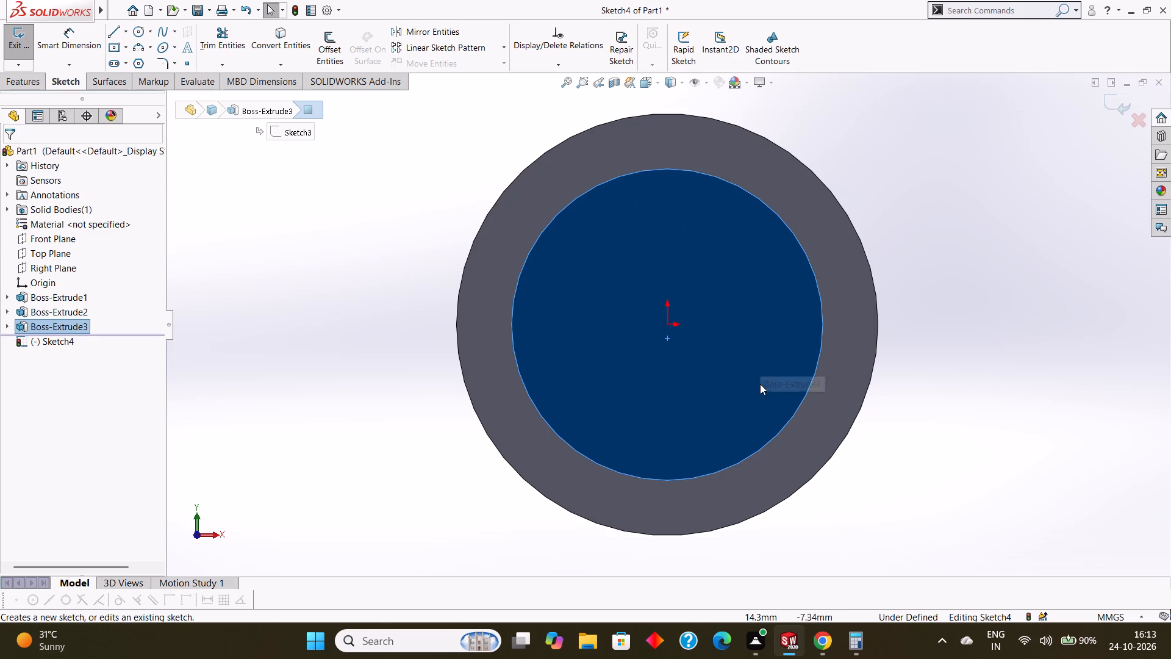
key(Escape)
click(141, 26)
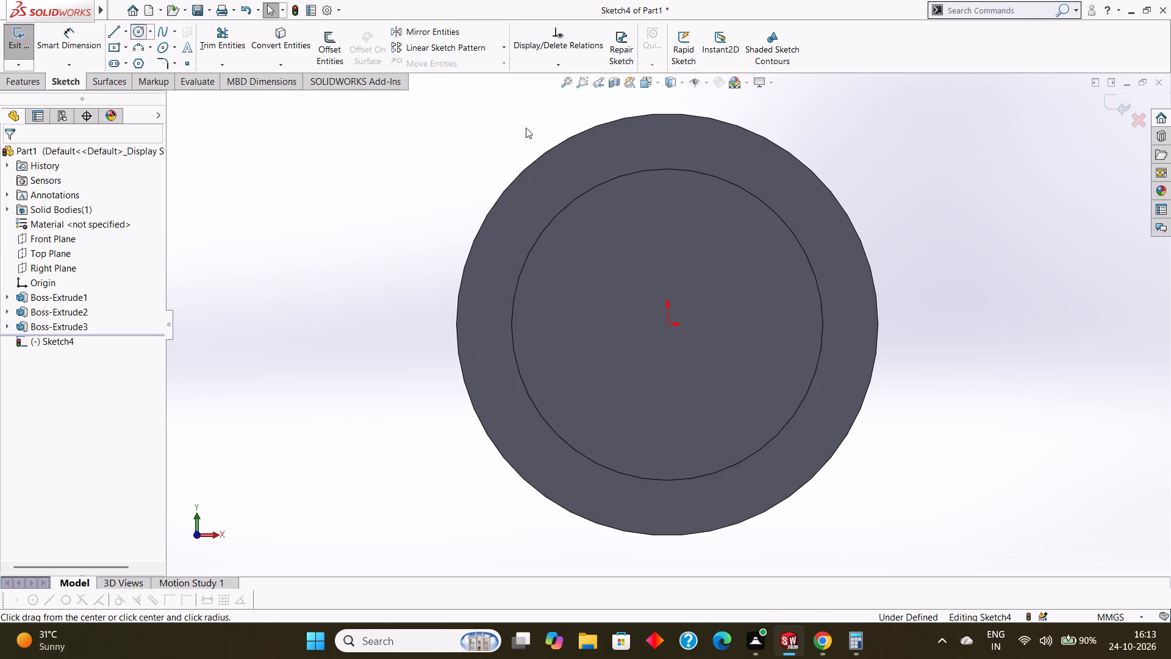
drag(667, 325, 716, 388)
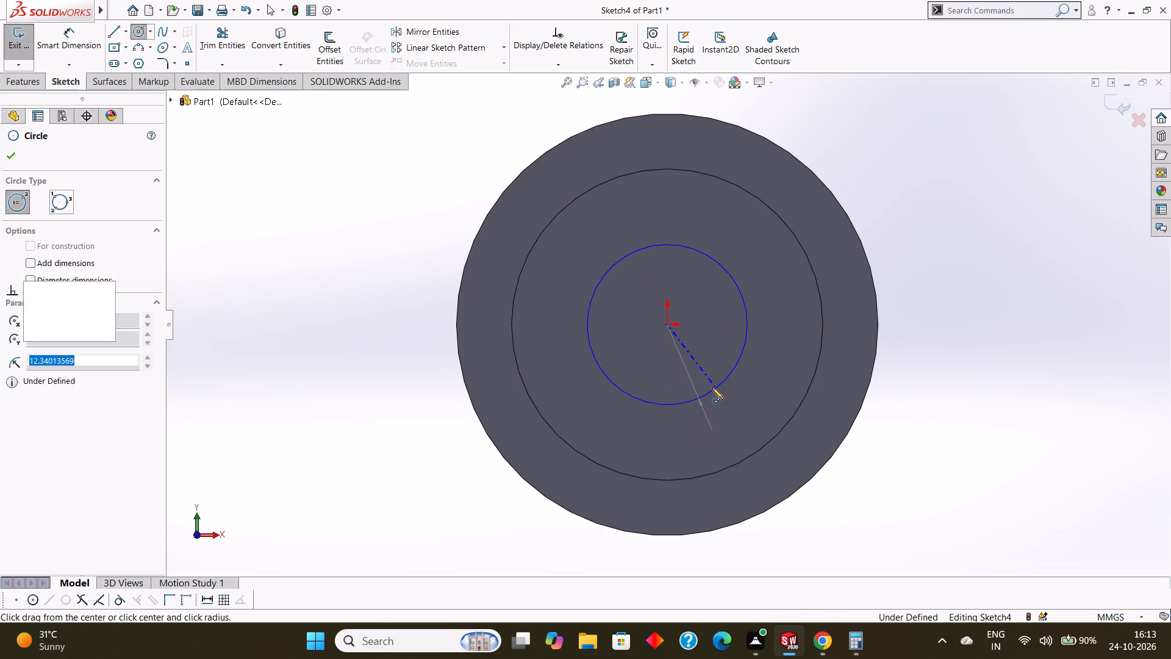
click(16, 156)
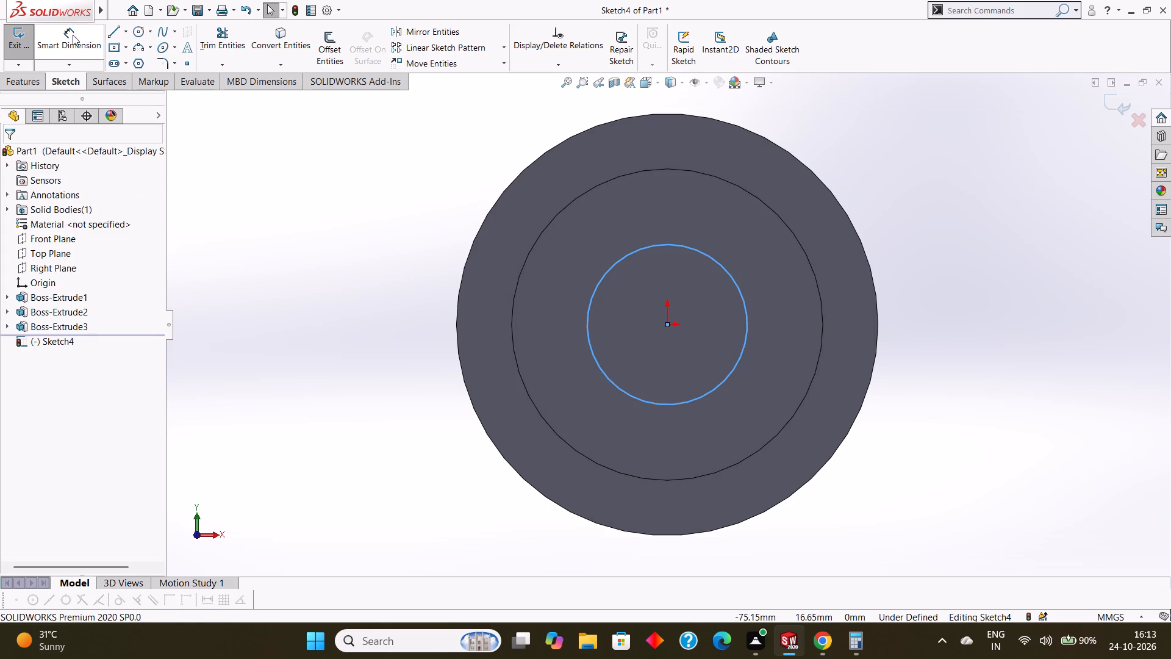
Dimension the new circle's diameter at 16 mm.
click(73, 35)
click(637, 251)
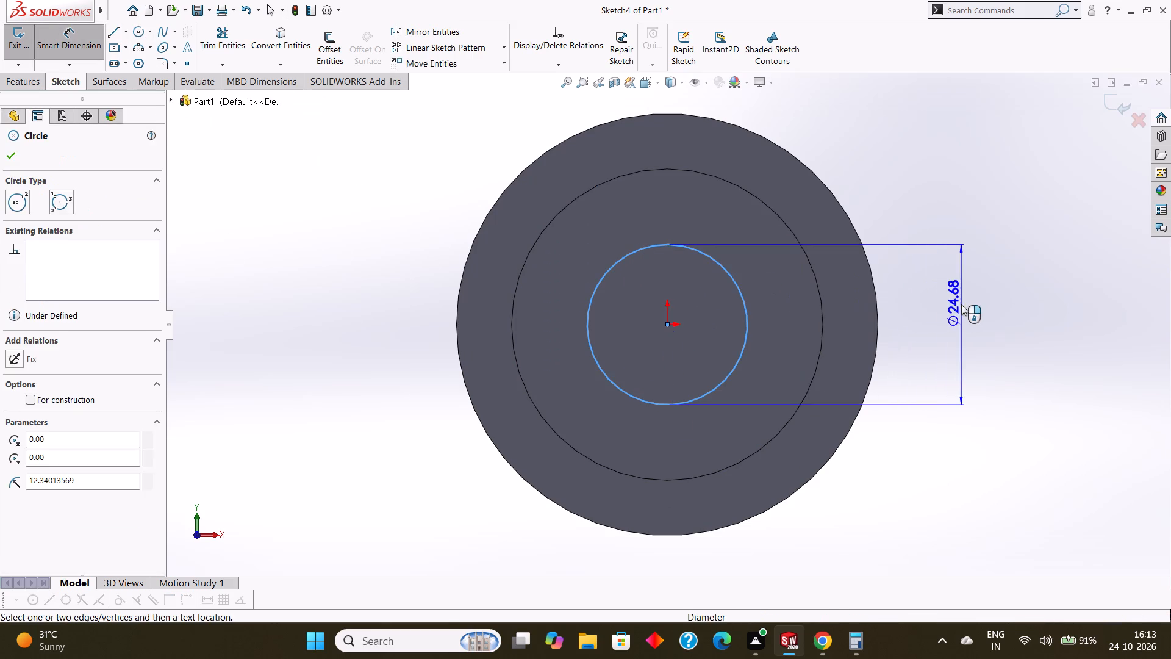
click(961, 304)
text(16)
key(Return)
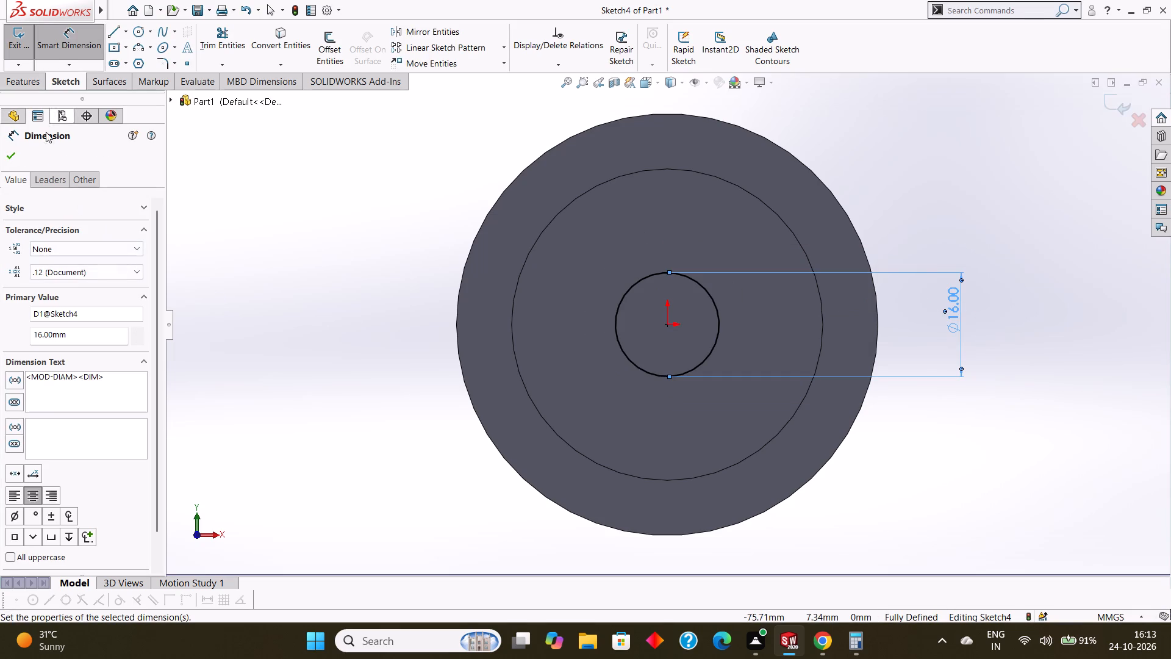
click(16, 151)
Cut the 16 mm circle into the 48 mm step as a blind extruded cut with a depth of 15 mm.
click(30, 85)
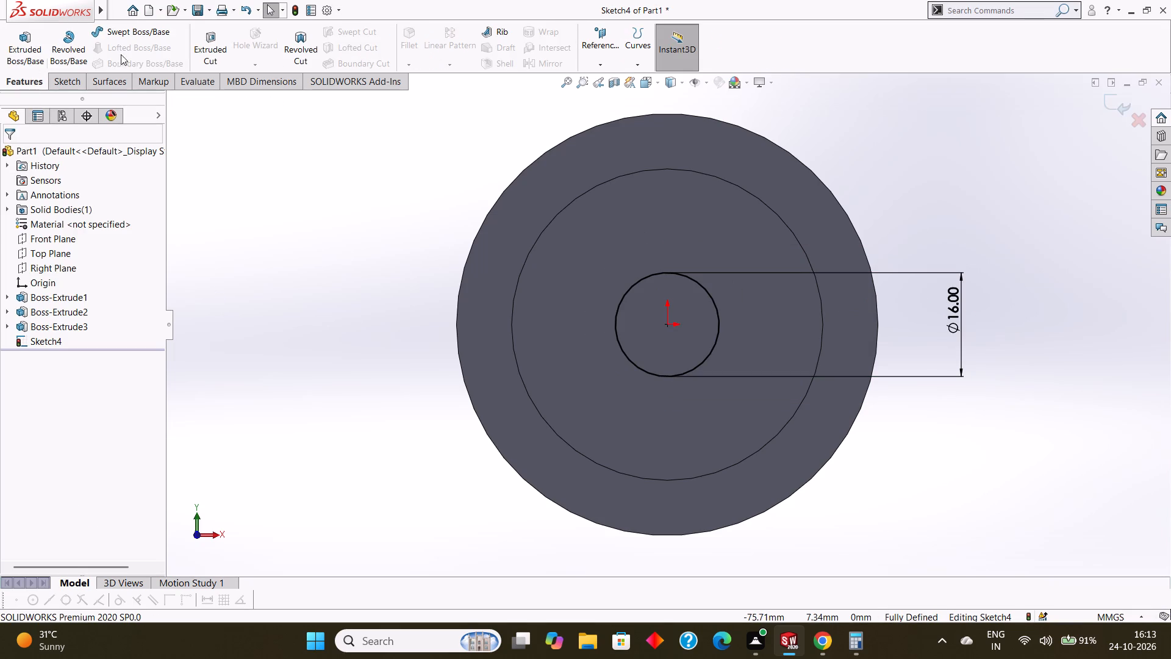
click(206, 51)
middle_drag(313, 227, 311, 221)
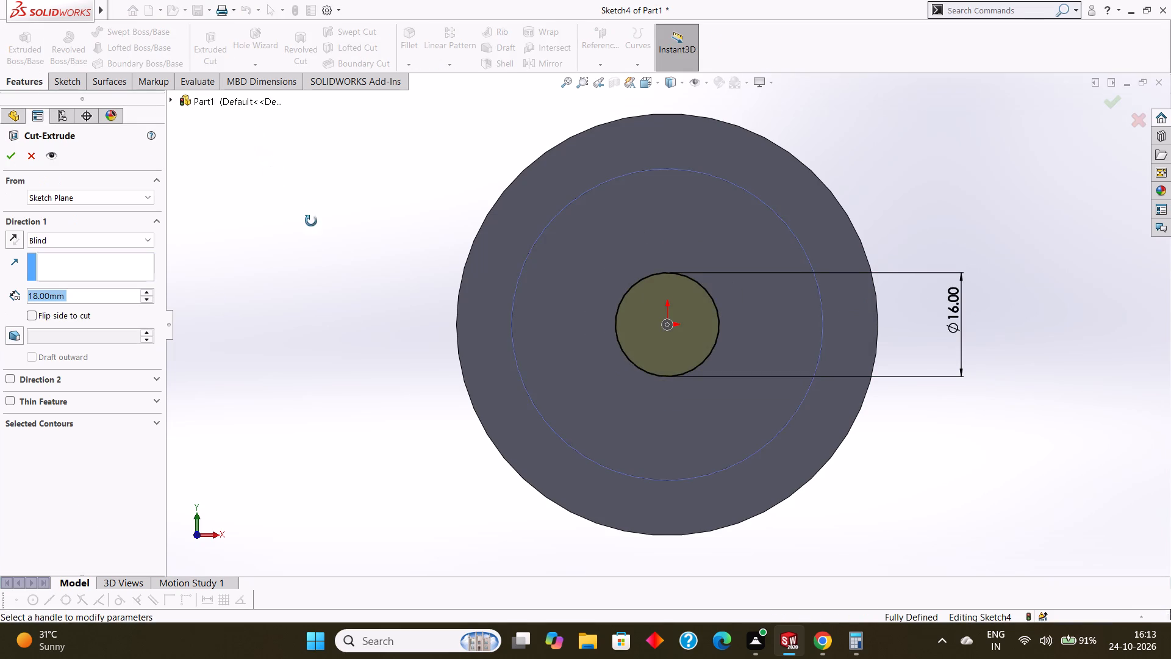
middle_drag(311, 221, 327, 165)
click(76, 290)
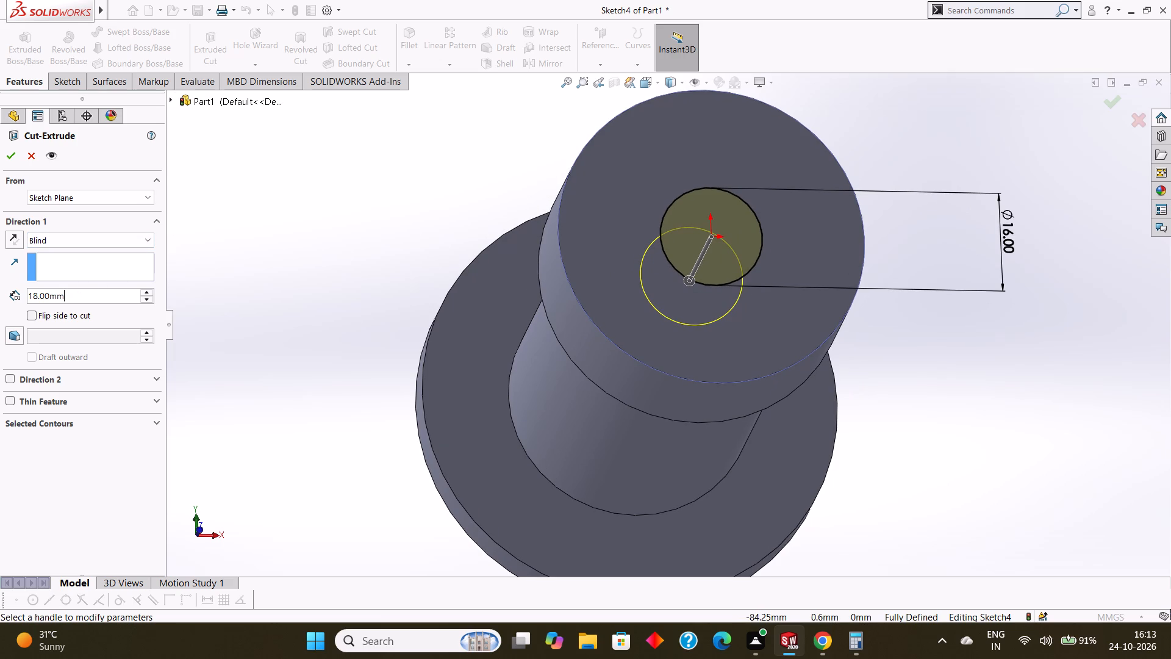
drag(95, 290, 26, 290)
text(15)
key(Return)
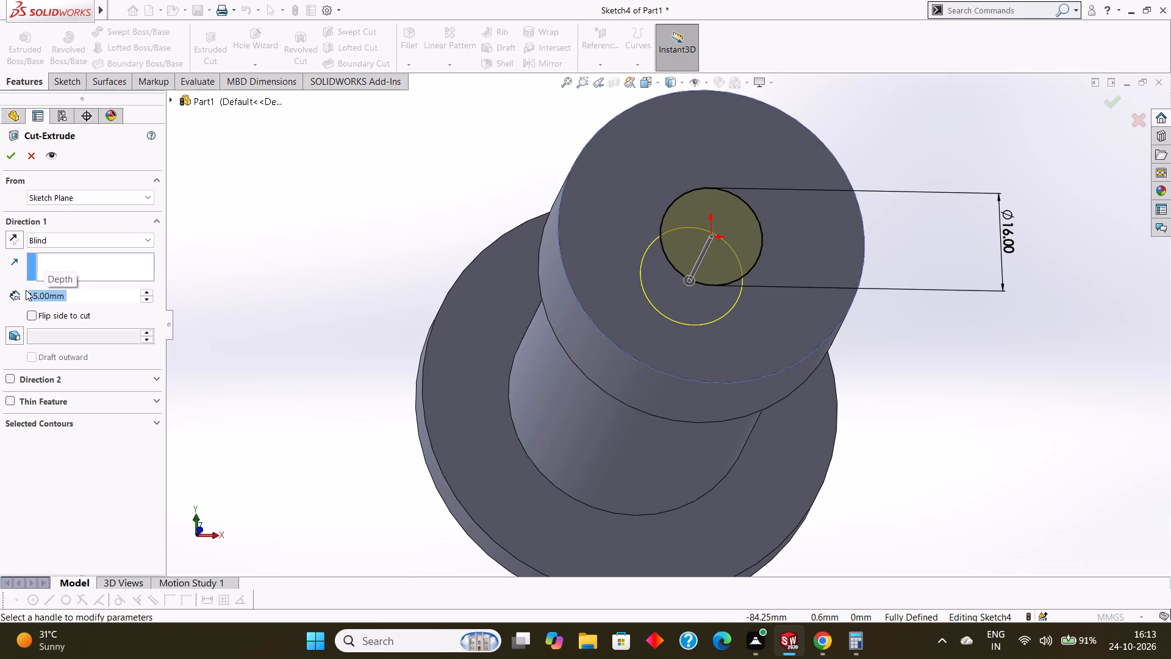
click(9, 161)
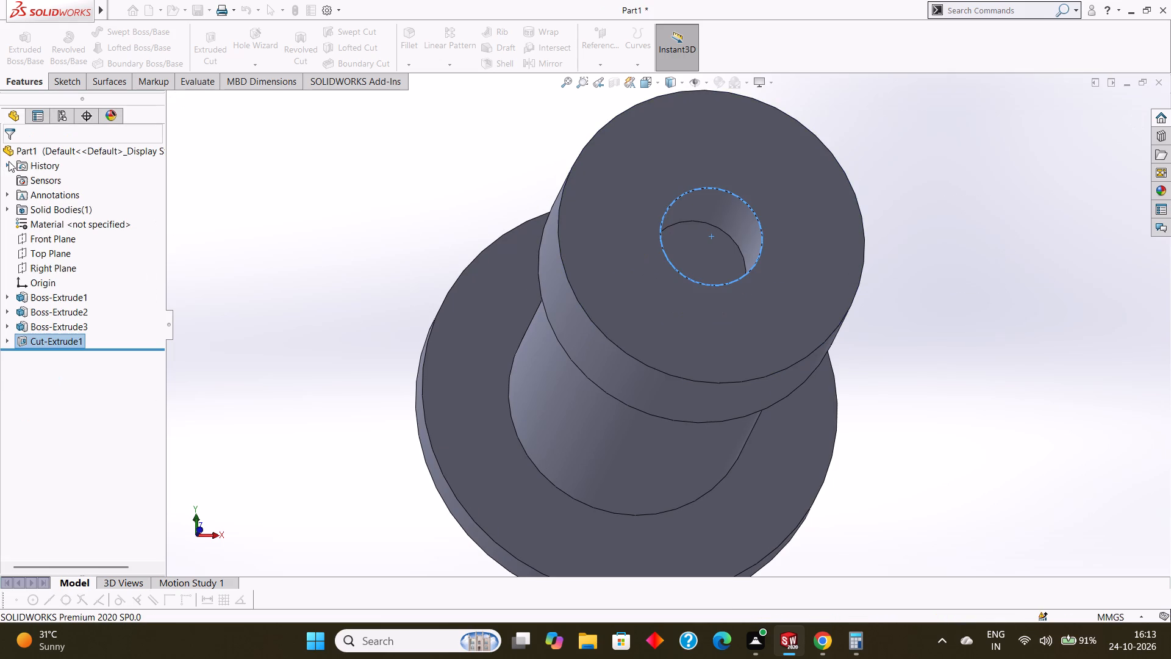
Start a sketch on the 65 mm disc's outer flat face and draw a circle of about 14 mm radius centred on the origin.
scroll(506, 280, up, 4)
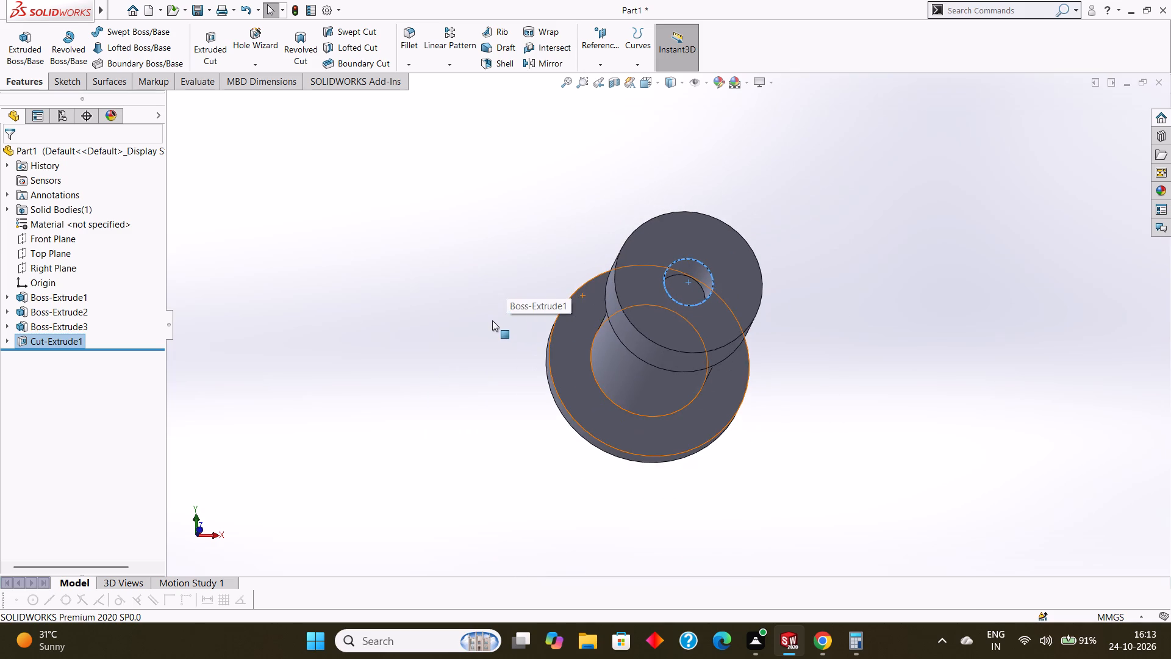
middle_drag(492, 321, 500, 287)
scroll(497, 309, up, 1)
middle_drag(498, 304, 500, 276)
middle_drag(504, 287, 505, 251)
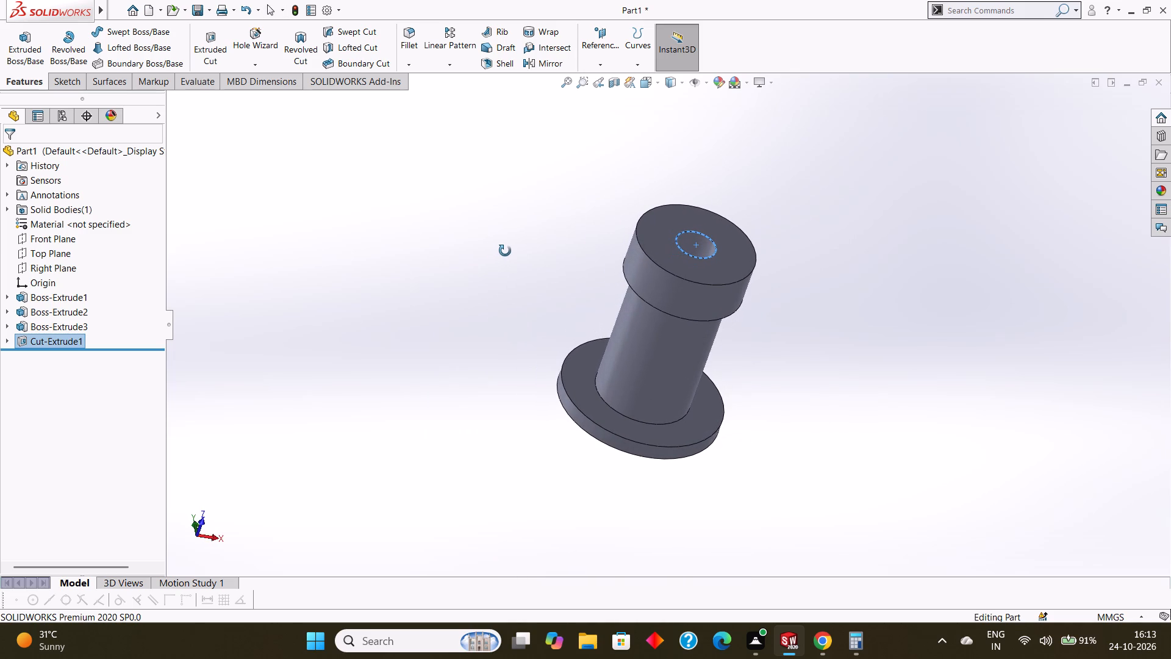
middle_drag(505, 251, 495, 242)
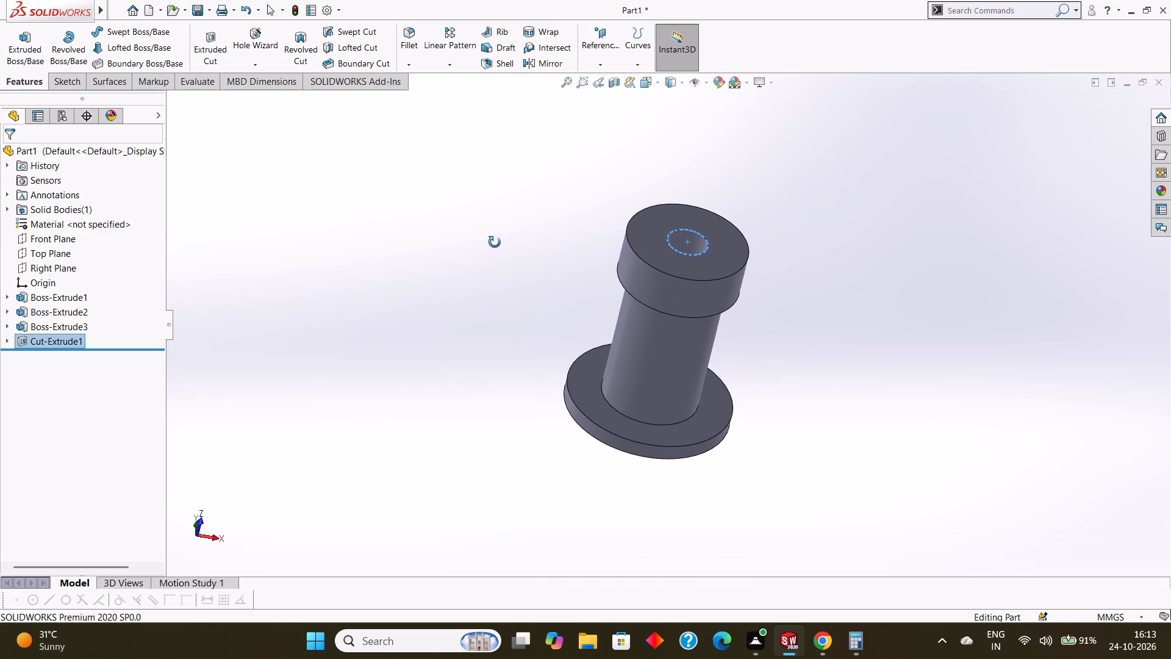
middle_drag(495, 242, 500, 257)
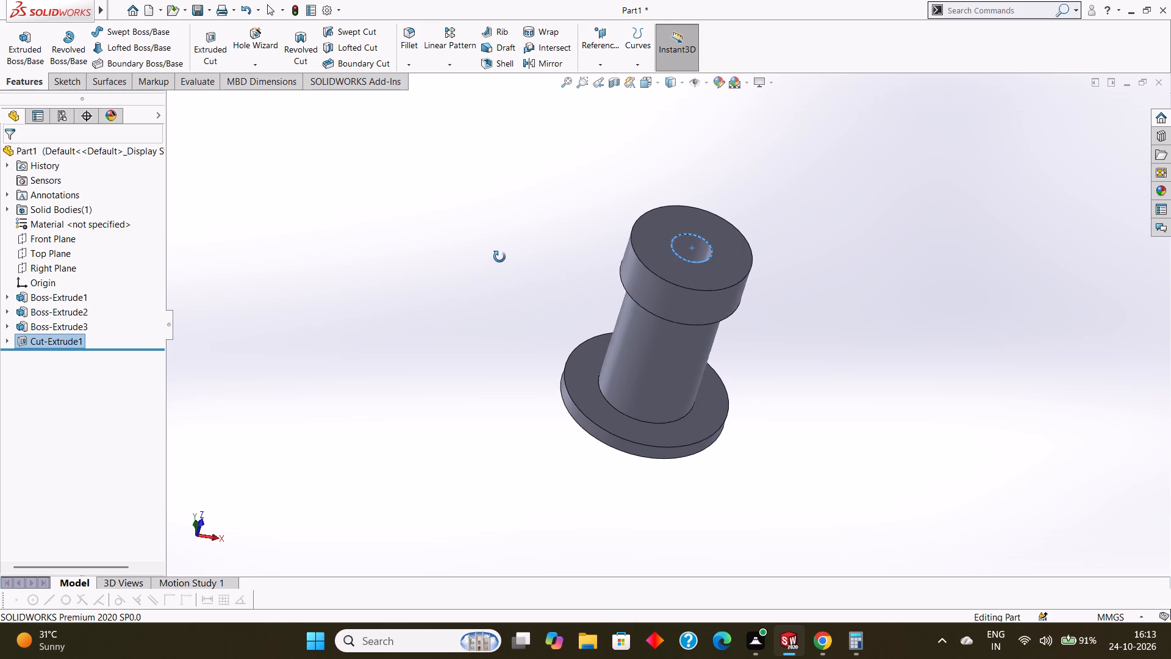
middle_drag(500, 257, 500, 237)
middle_drag(484, 286, 490, 245)
middle_drag(481, 297, 492, 253)
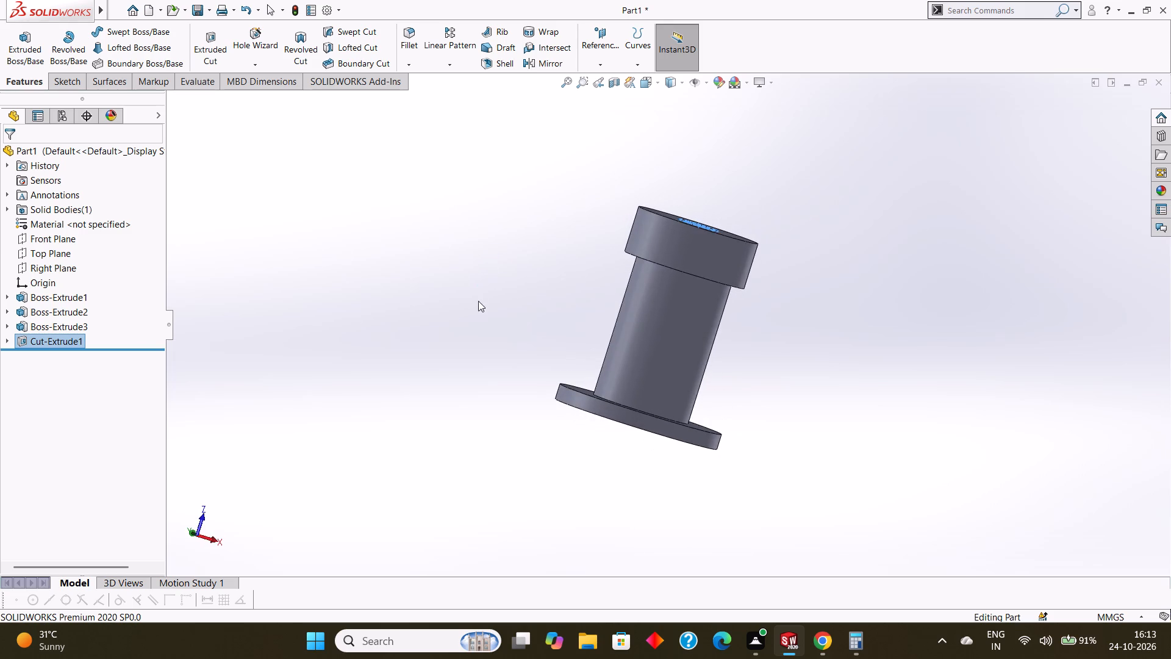
middle_drag(478, 301, 487, 256)
middle_drag(473, 303, 485, 251)
middle_drag(471, 314, 482, 272)
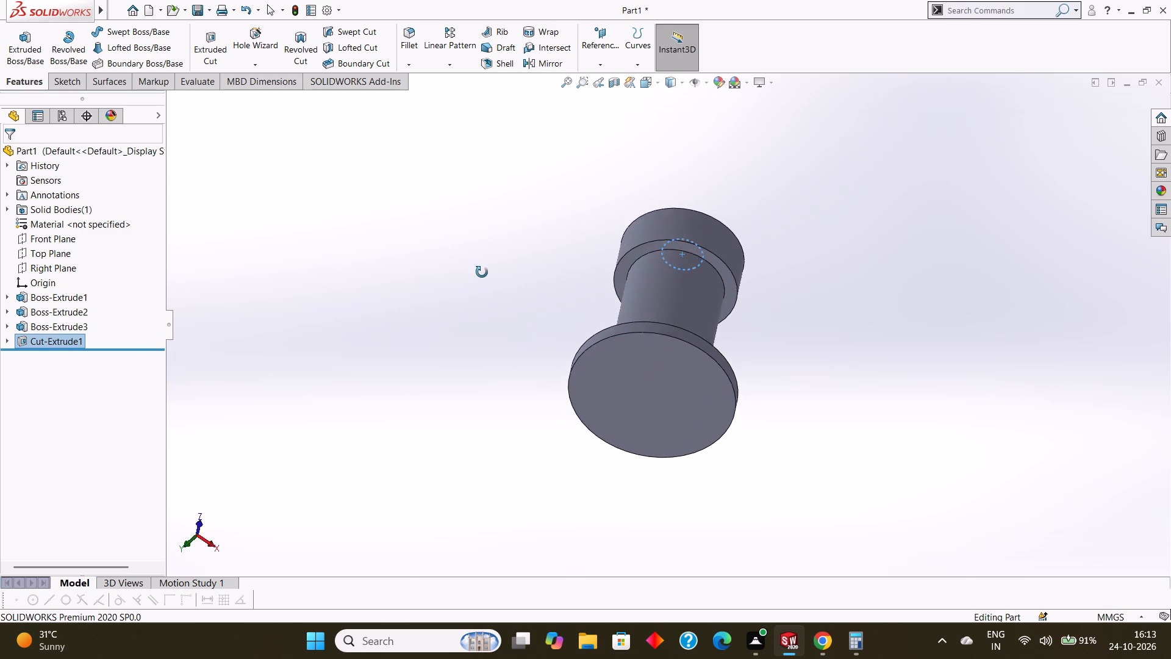
middle_drag(482, 272, 485, 265)
middle_drag(471, 302, 479, 298)
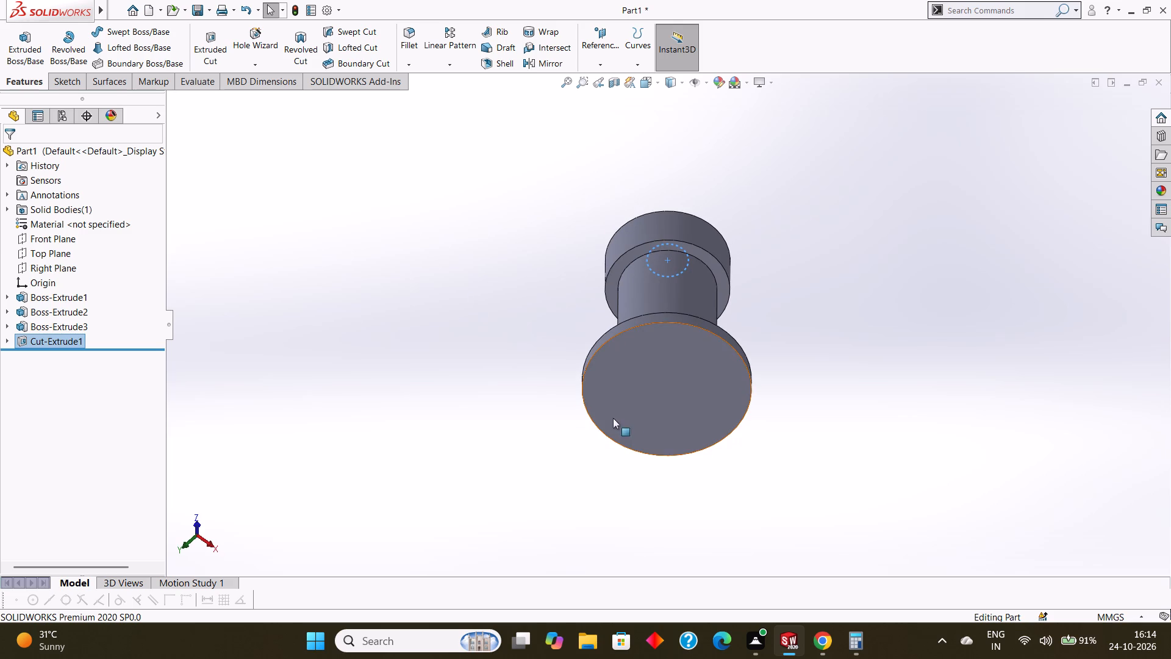
click(673, 376)
click(731, 337)
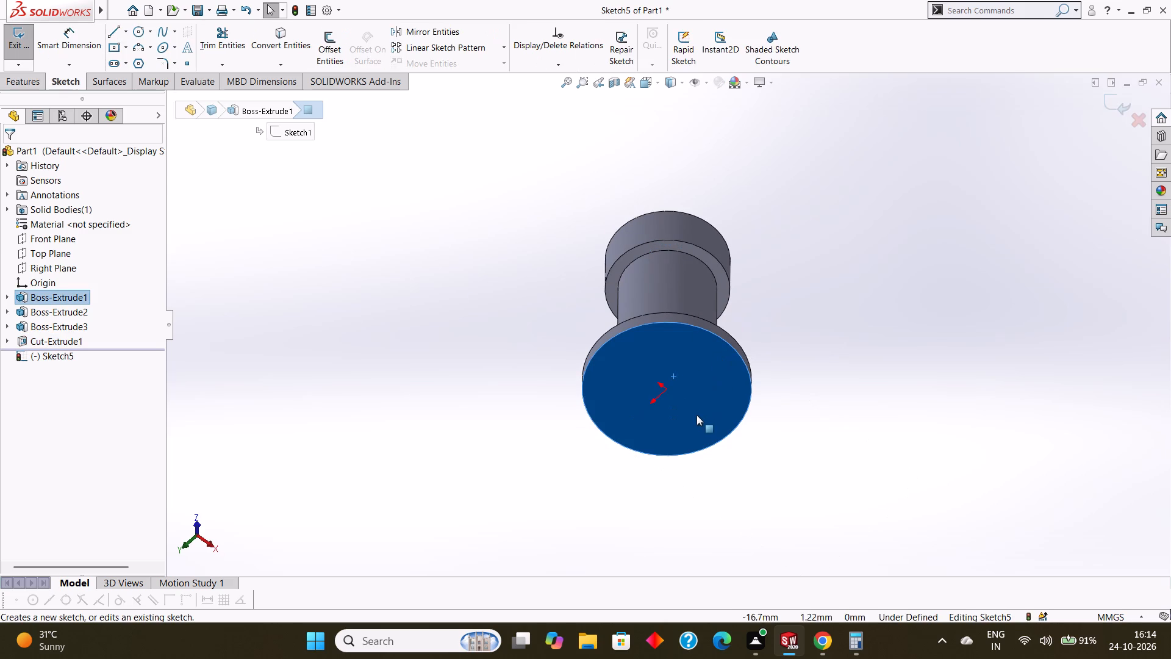
key(ctrl+8)
key(Escape)
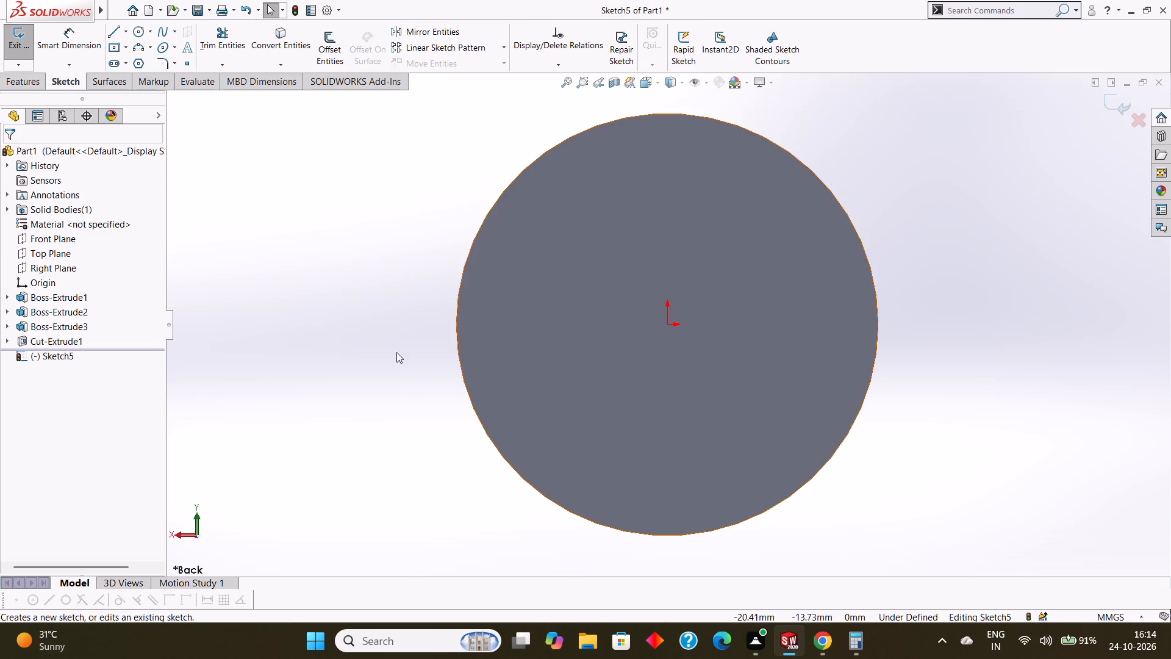
click(140, 29)
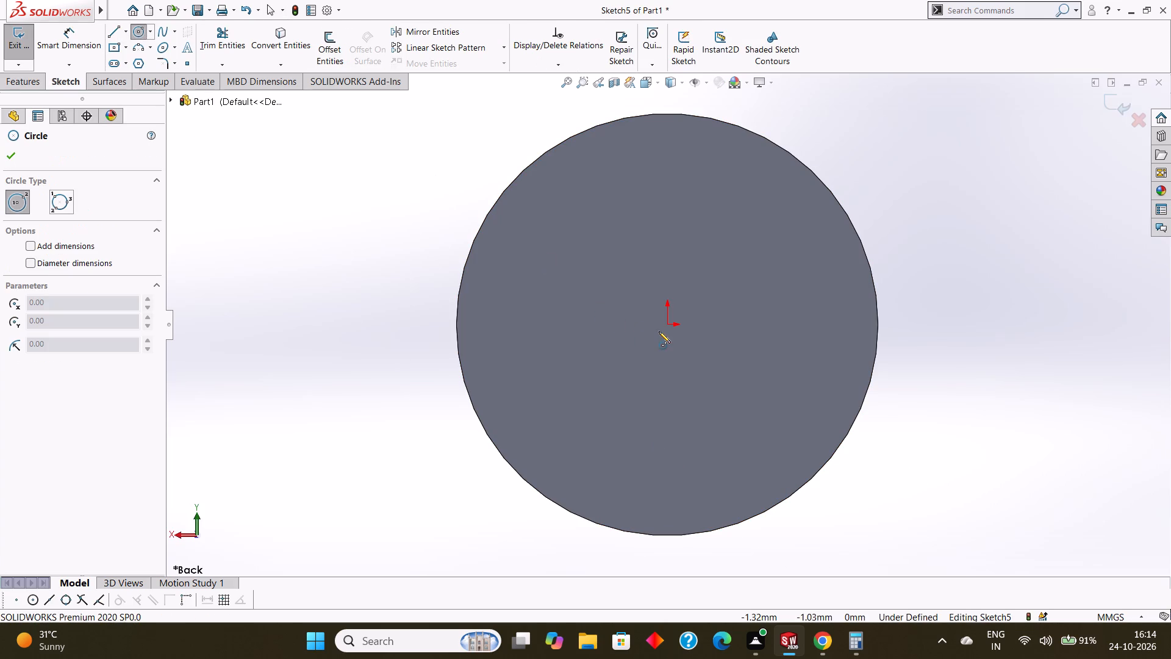
drag(666, 326, 724, 383)
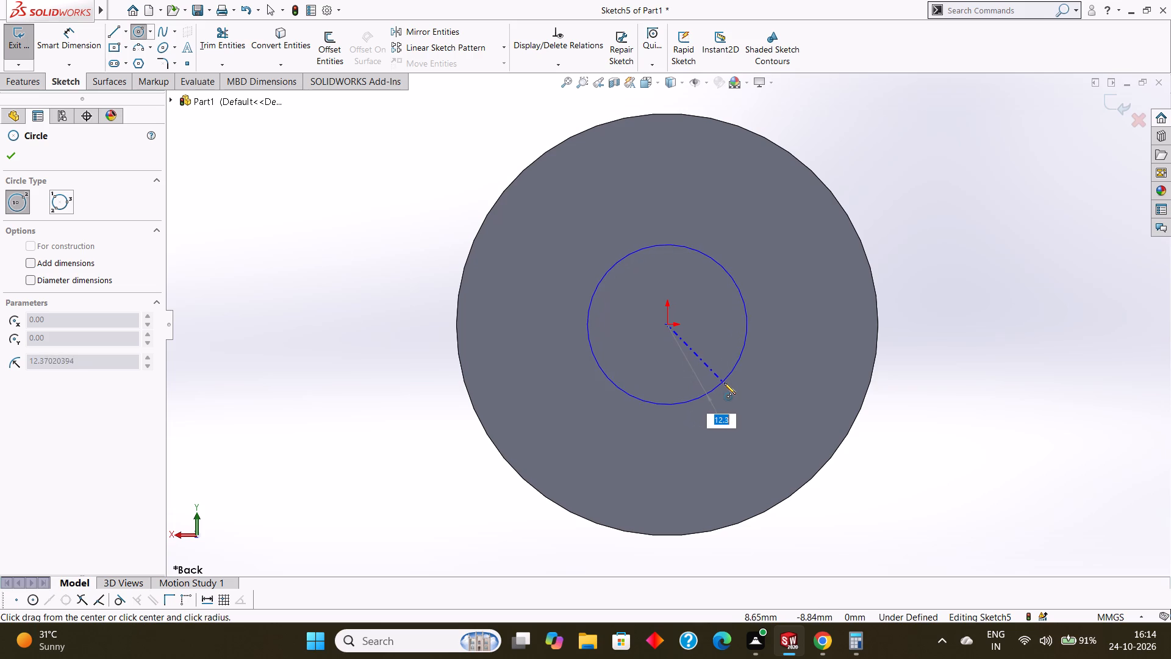
drag(724, 383, 733, 387)
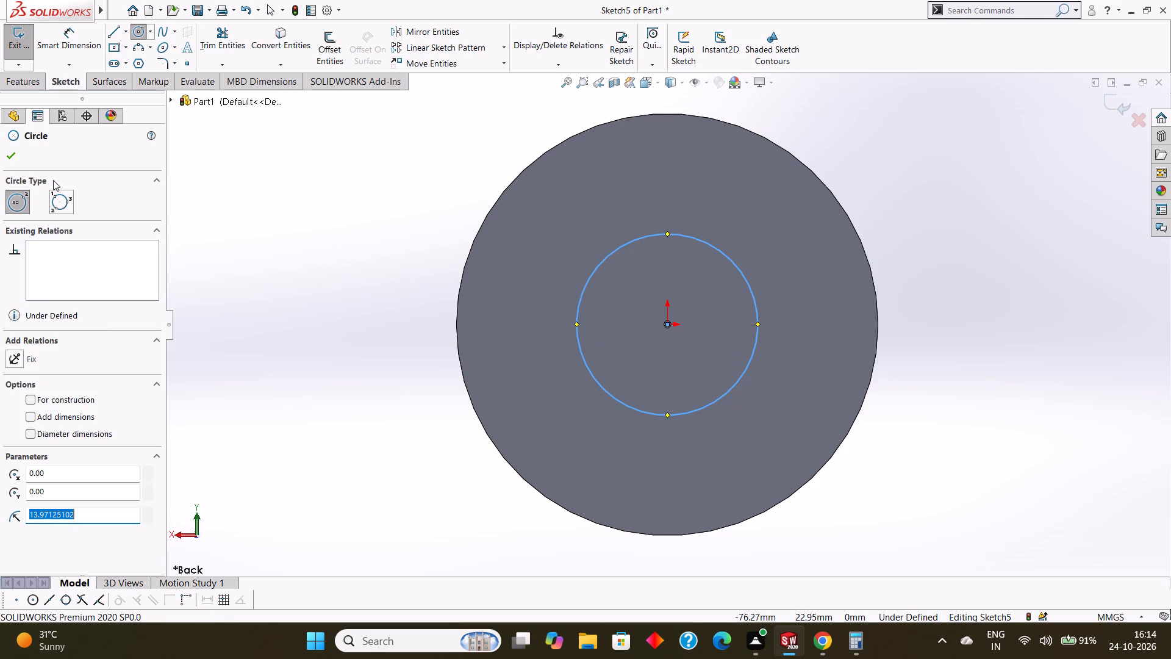
click(10, 153)
Dimension the diameter of the circle on the disc's outer face at 38 mm.
click(69, 41)
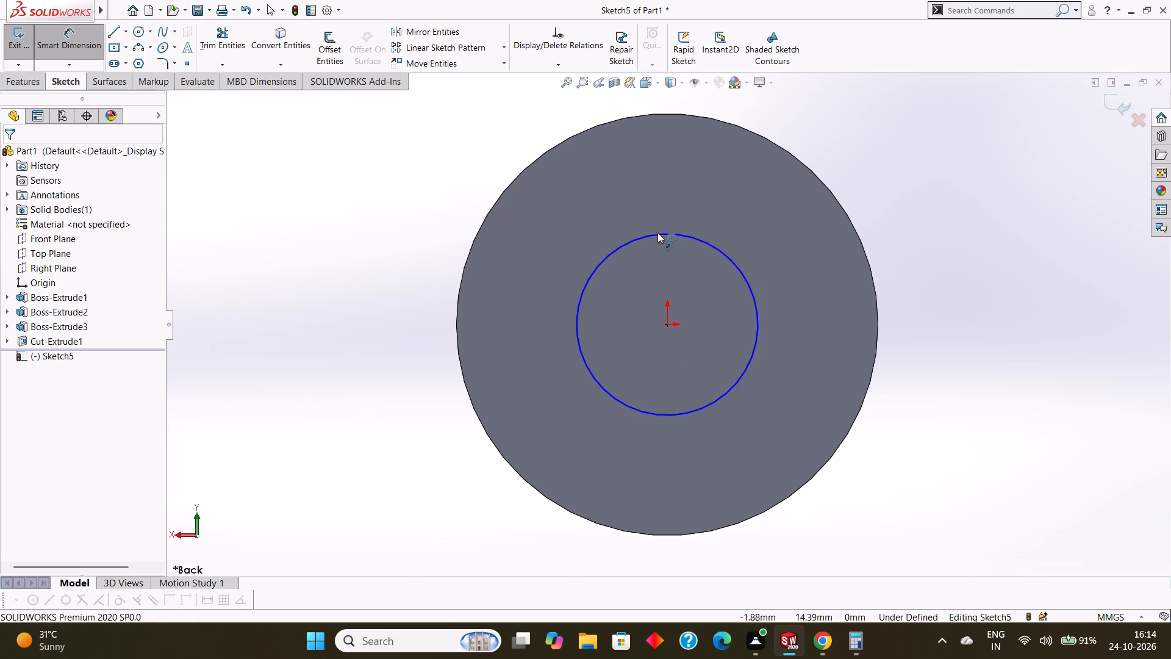
click(657, 233)
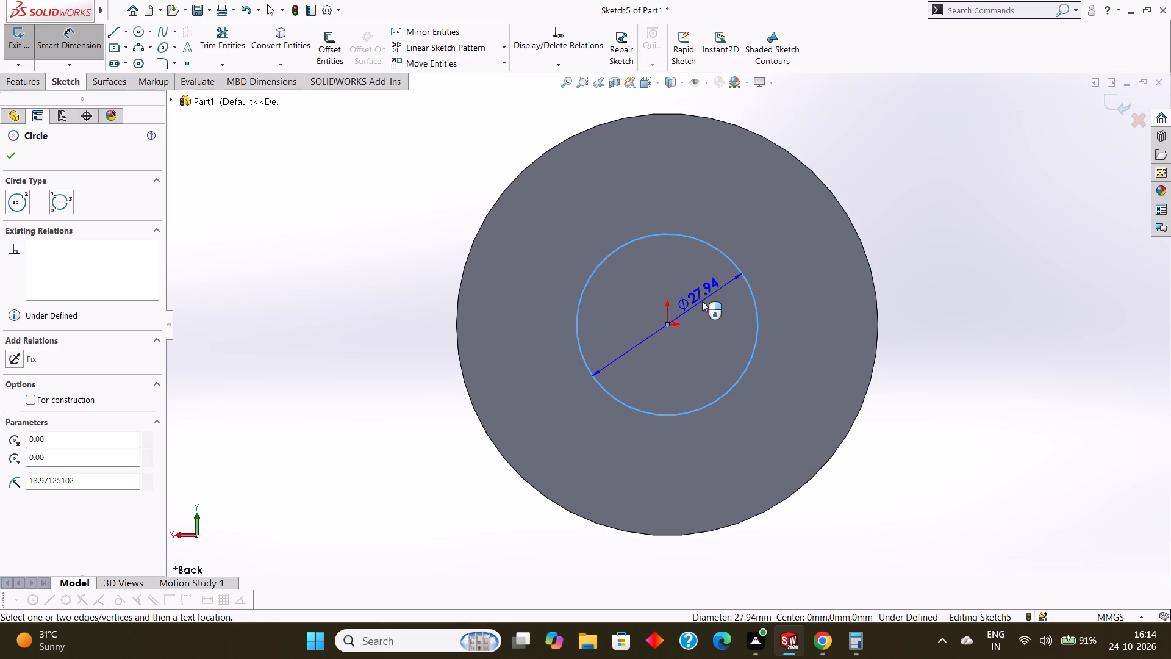
click(702, 301)
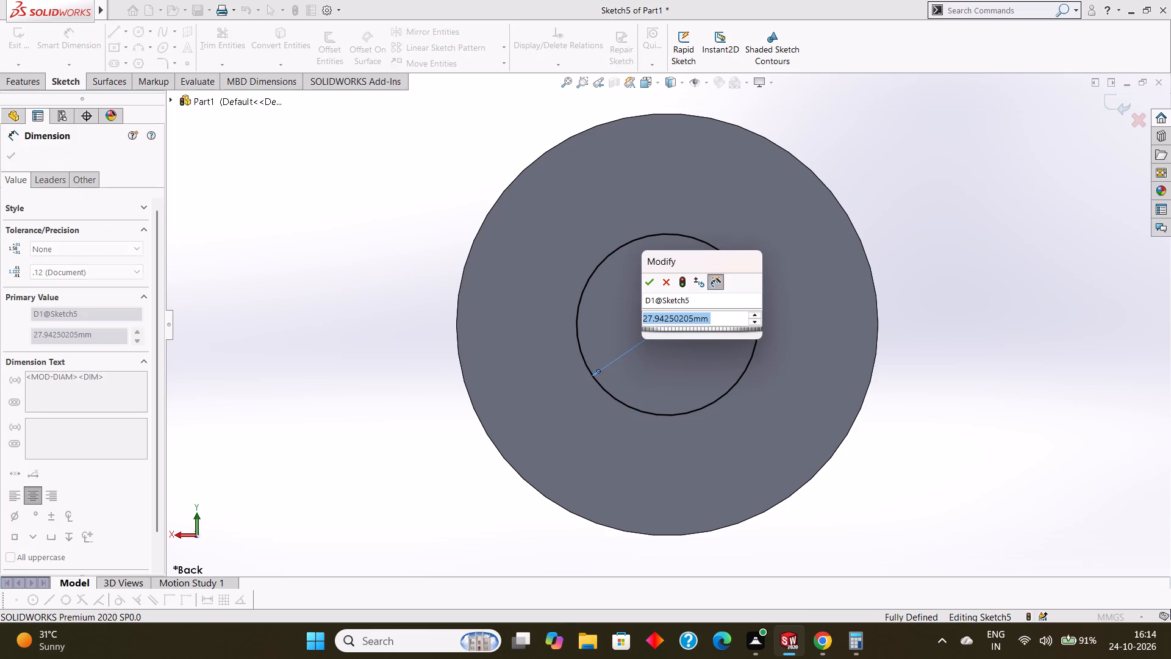
key(BackSpace)
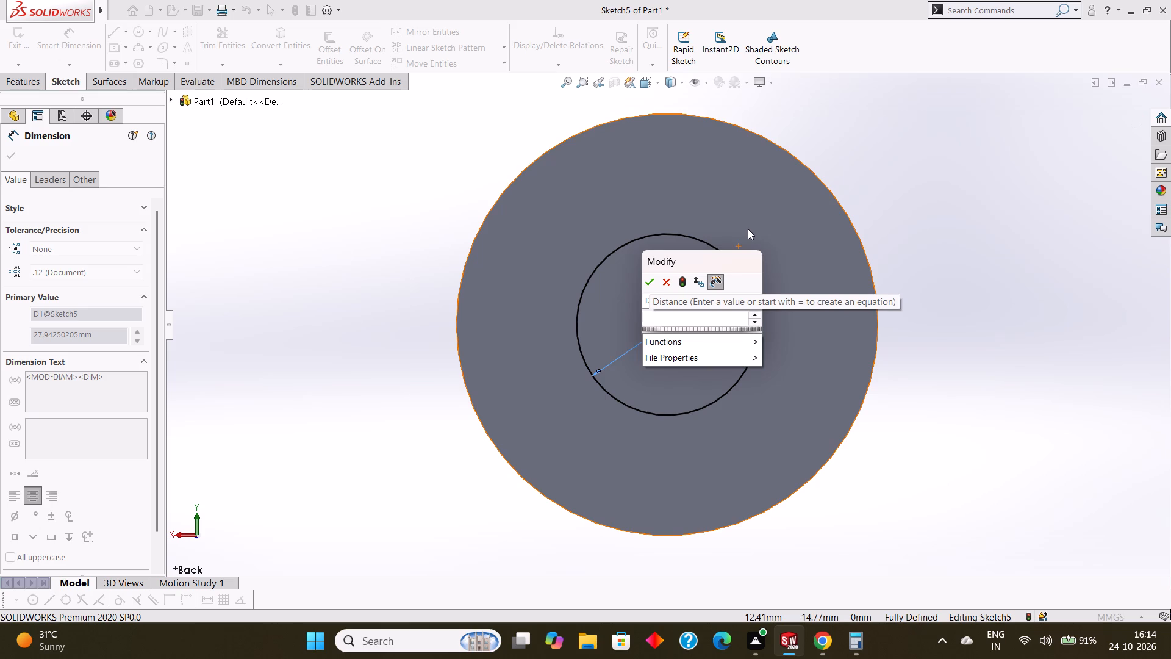
text(38)
key(Return)
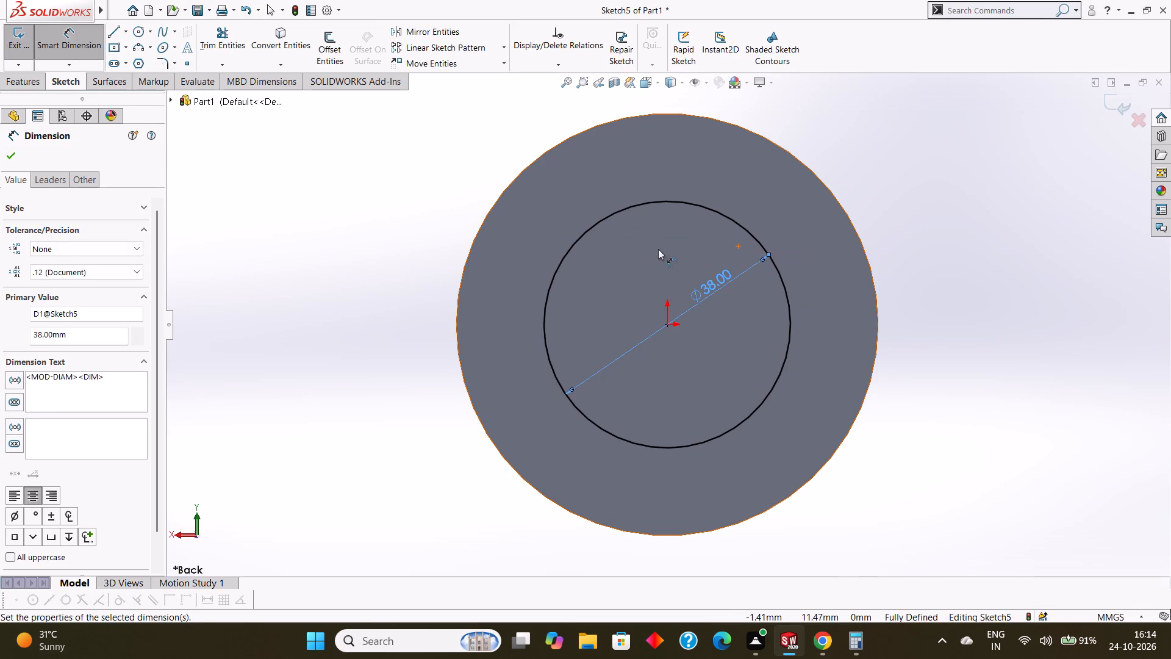
click(7, 156)
Cut the 38 mm circle into the disc as a blind extruded cut with a depth of 3 mm.
click(26, 86)
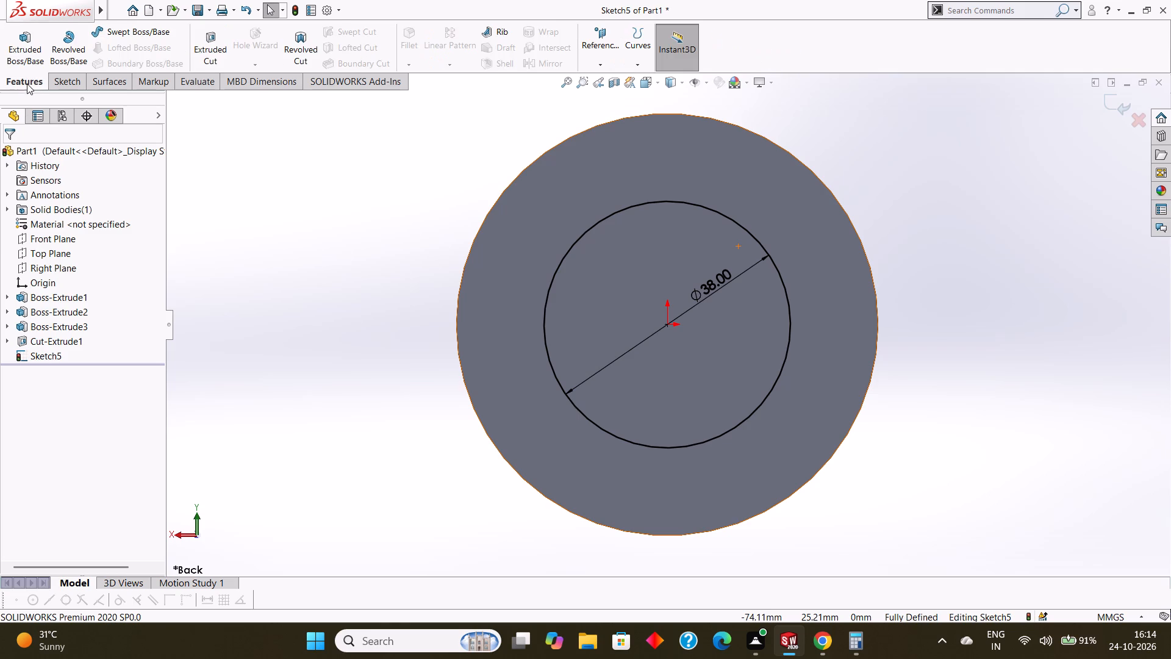
click(204, 48)
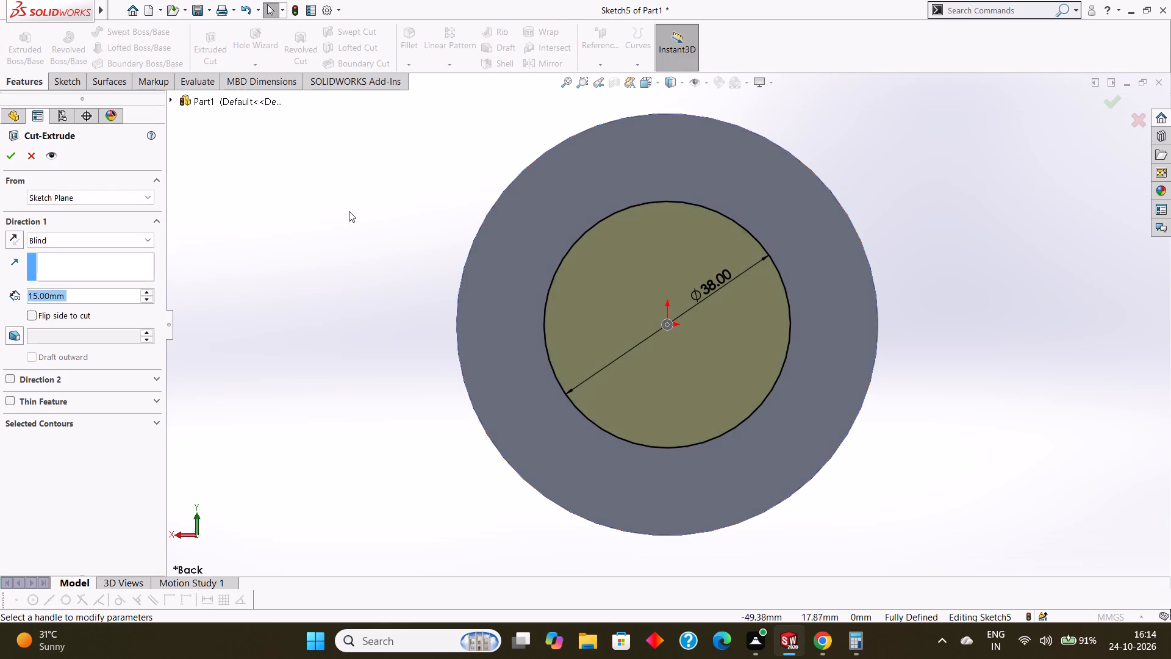
middle_drag(351, 211, 397, 229)
click(67, 294)
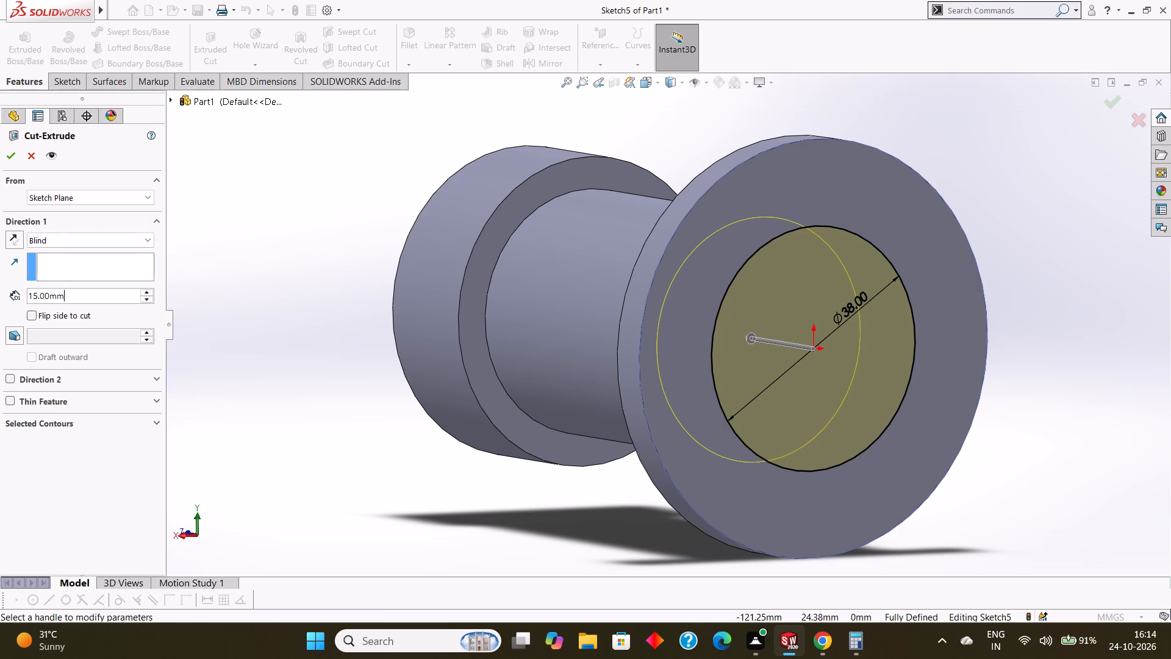
drag(90, 296, 13, 295)
key(3)
key(Return)
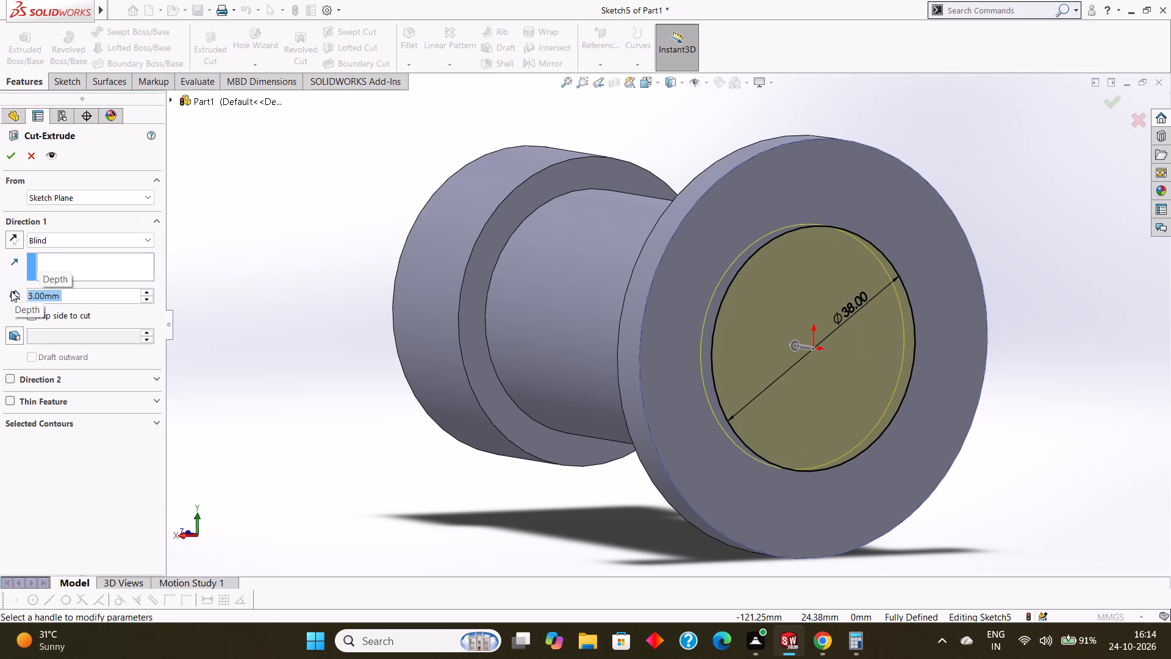
click(13, 159)
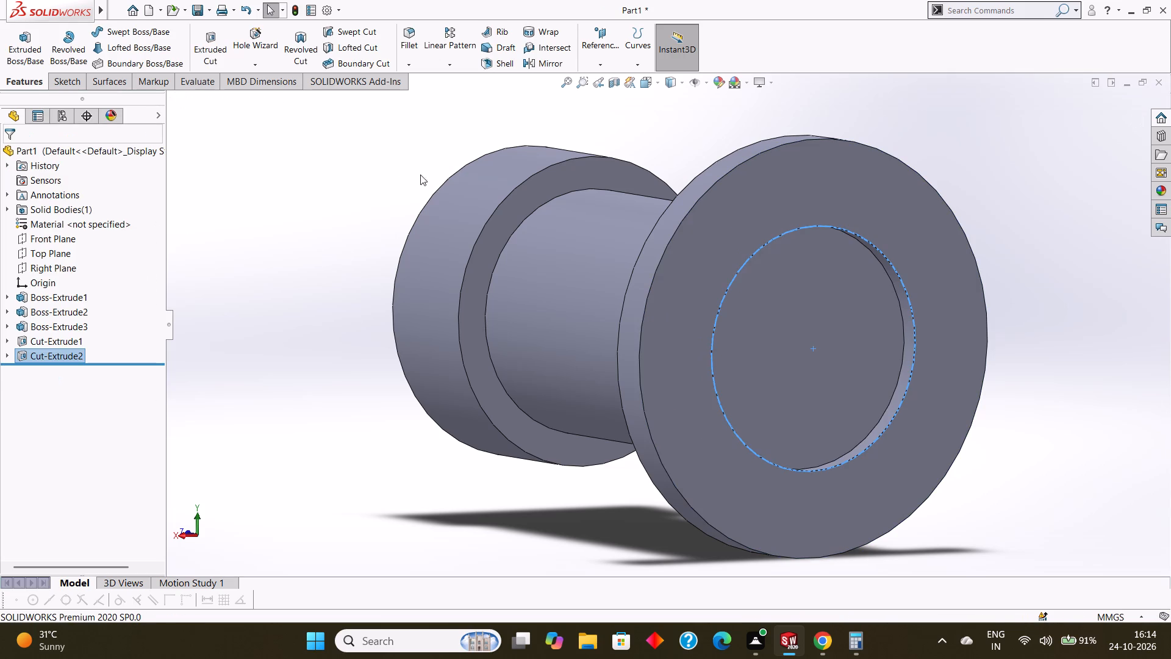
click(390, 175)
Start a sketch on the 38 mm recess's floor and draw a circle of about 12 mm radius centred on the origin.
middle_drag(401, 203, 388, 195)
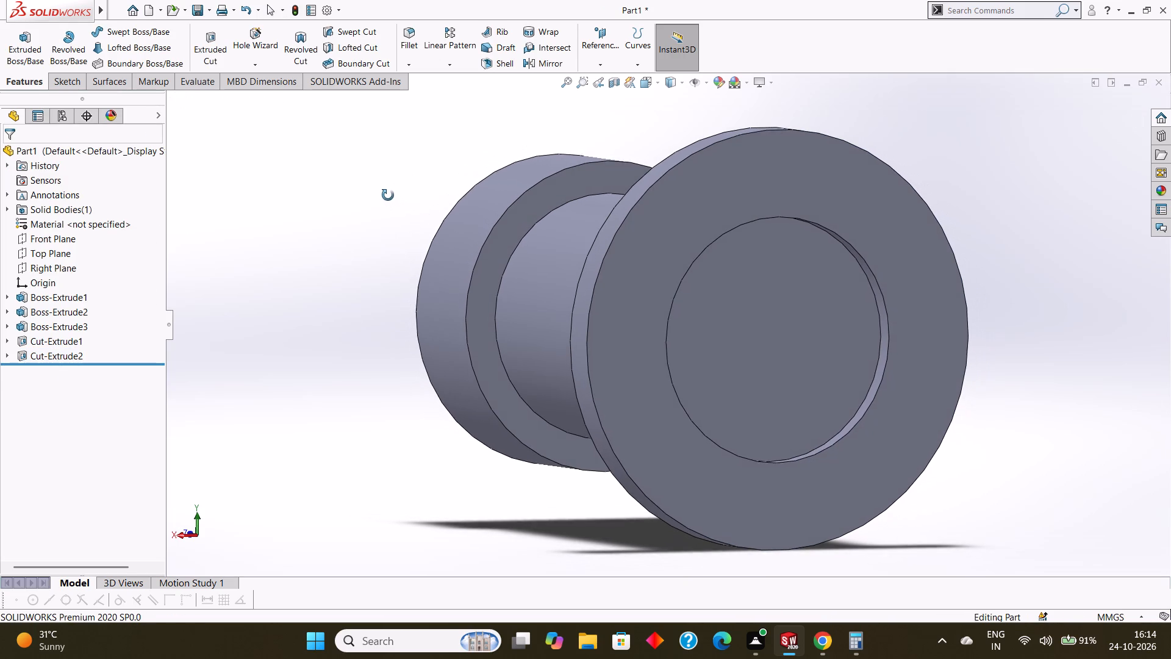
middle_drag(388, 195, 387, 195)
middle_drag(448, 280, 438, 276)
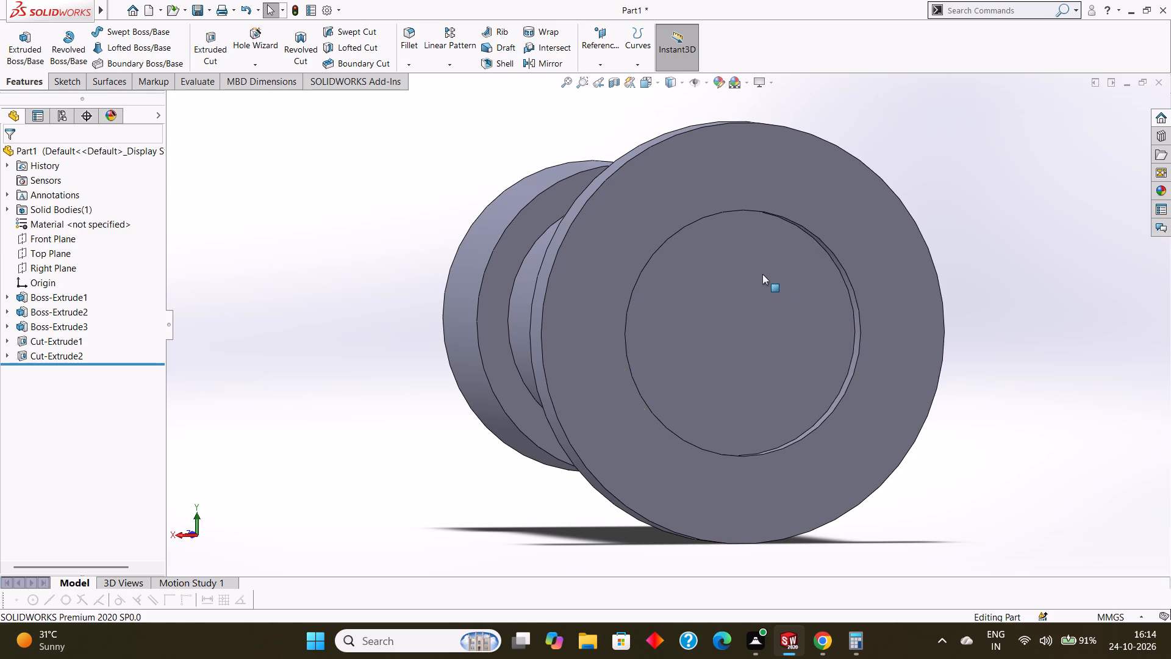
click(762, 274)
click(818, 242)
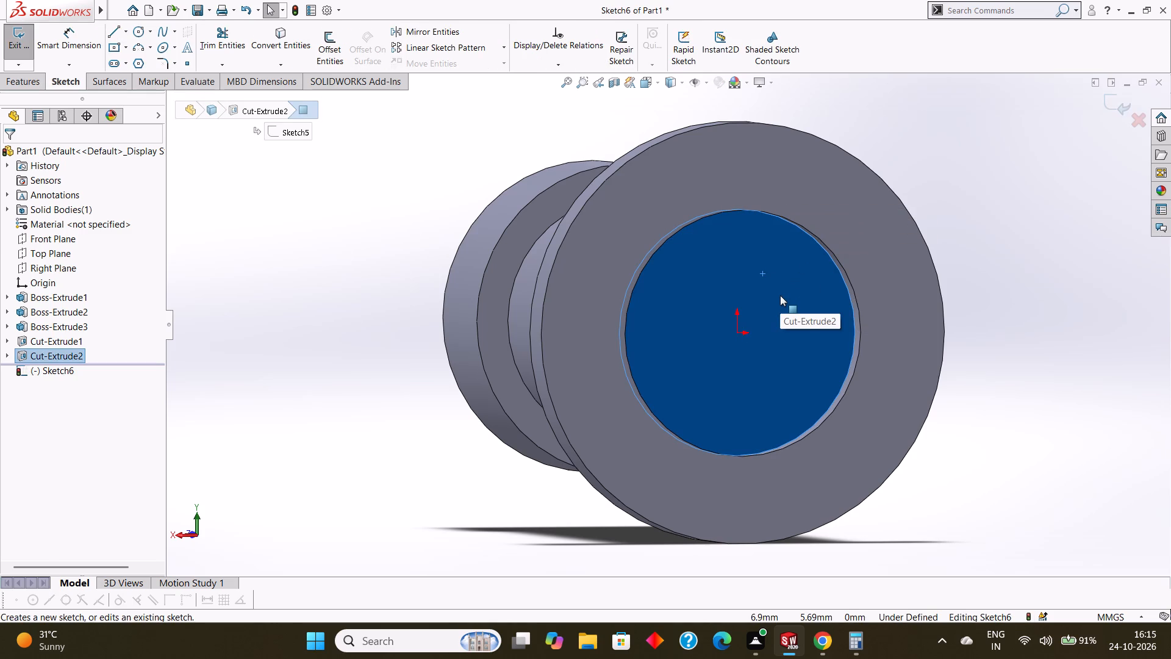
key(Escape)
key(ctrl+8)
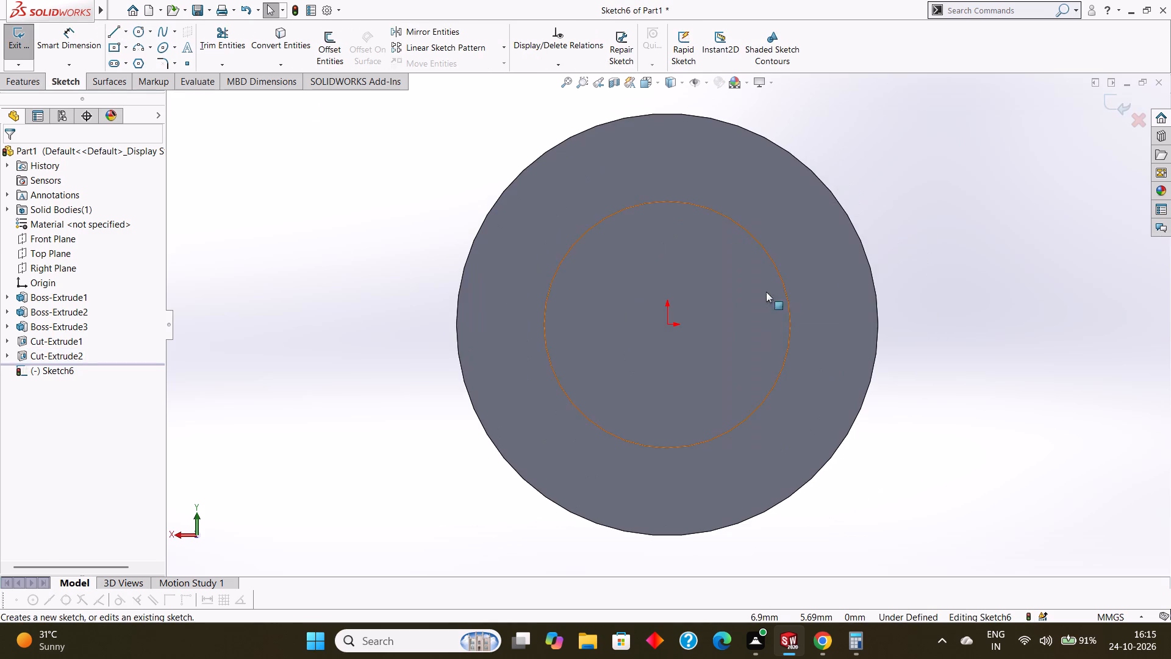
click(140, 35)
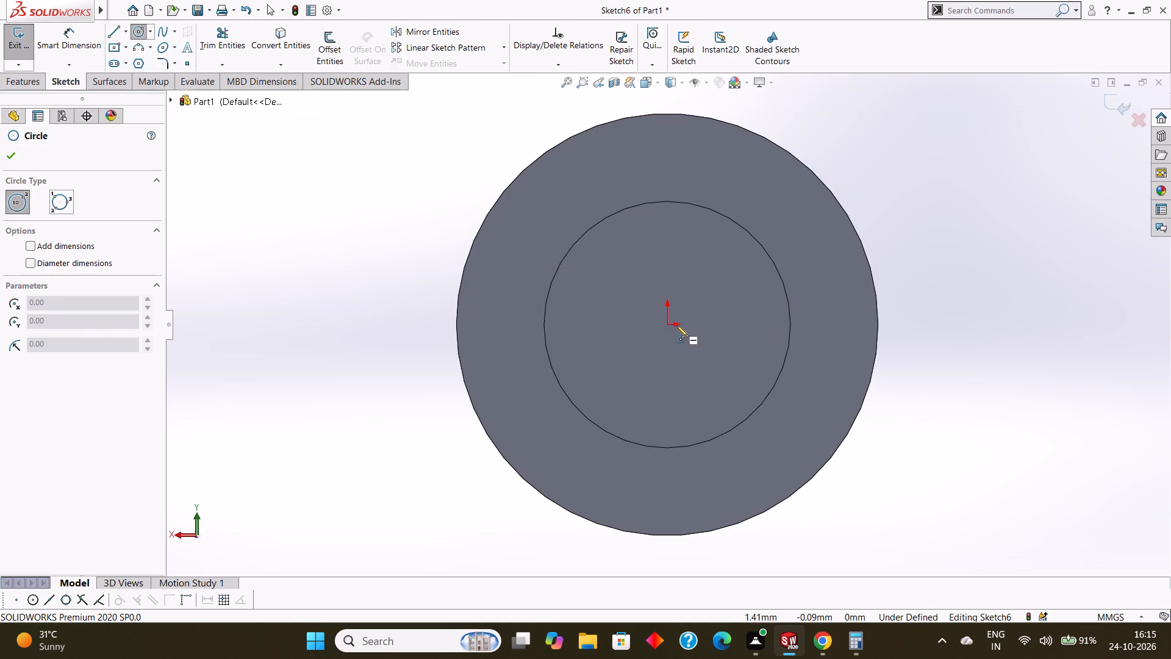
drag(667, 325, 718, 383)
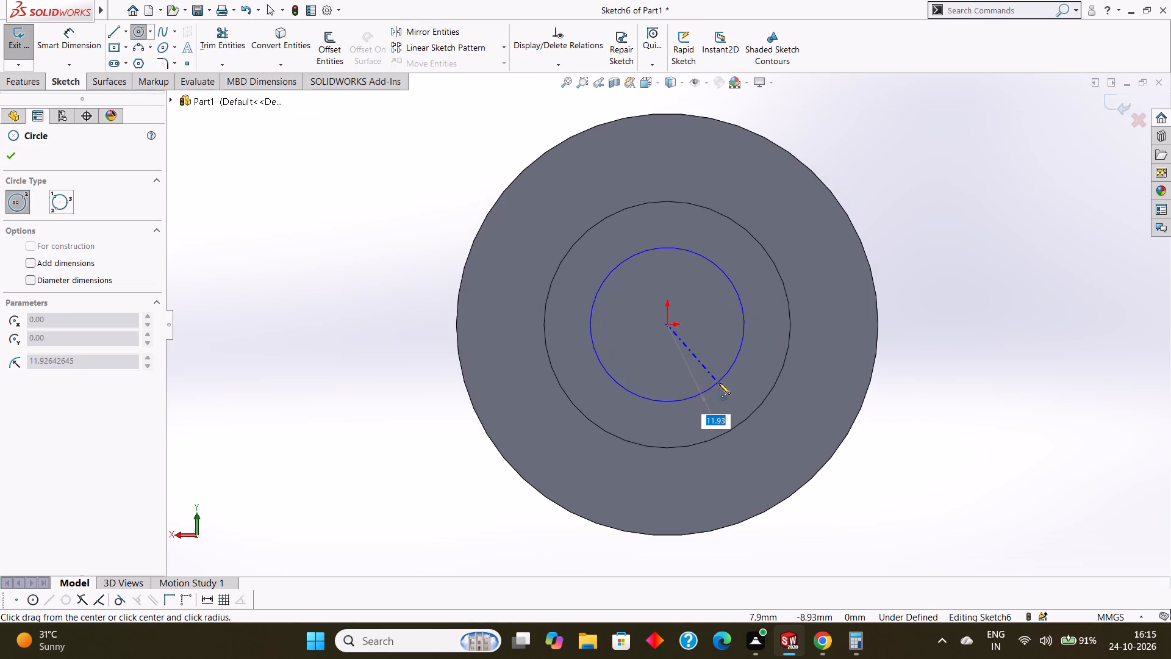
drag(718, 383, 715, 384)
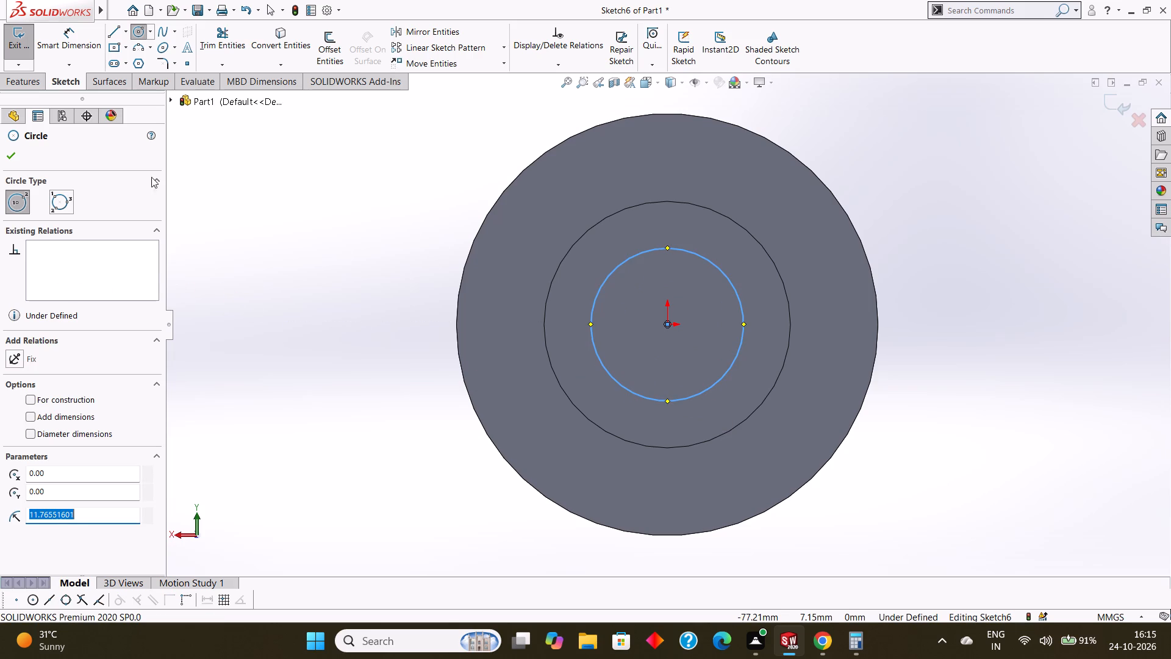
Dimension the diameter of the circle on the 38 mm recess's floor at 24 mm.
click(16, 153)
click(60, 47)
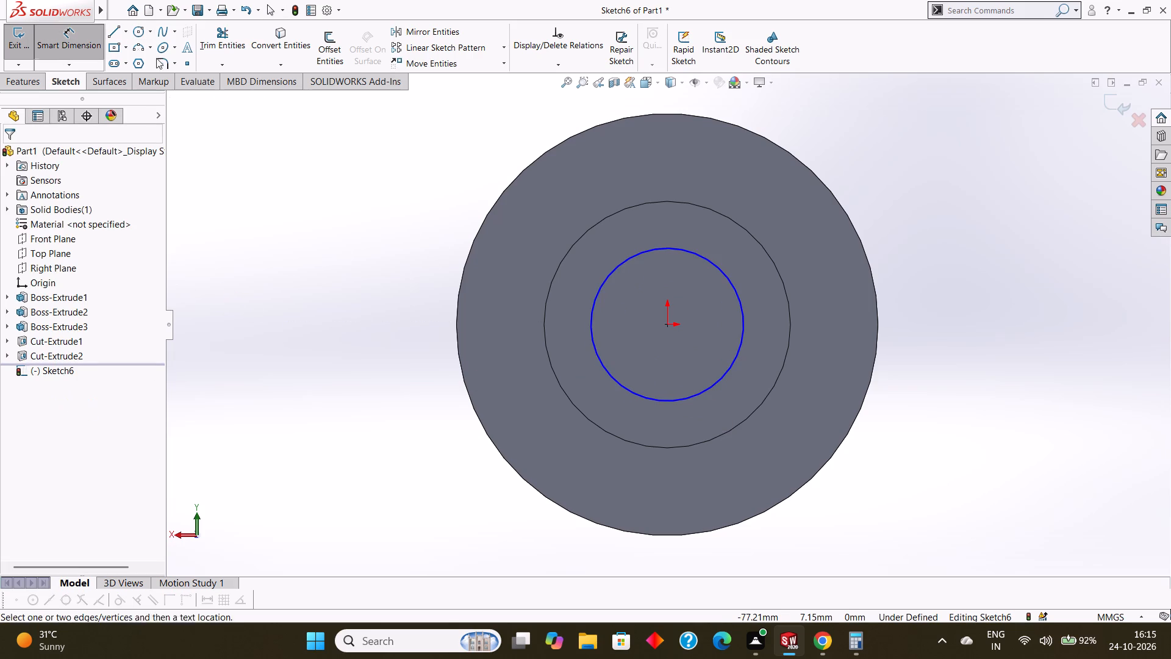
click(637, 253)
click(847, 288)
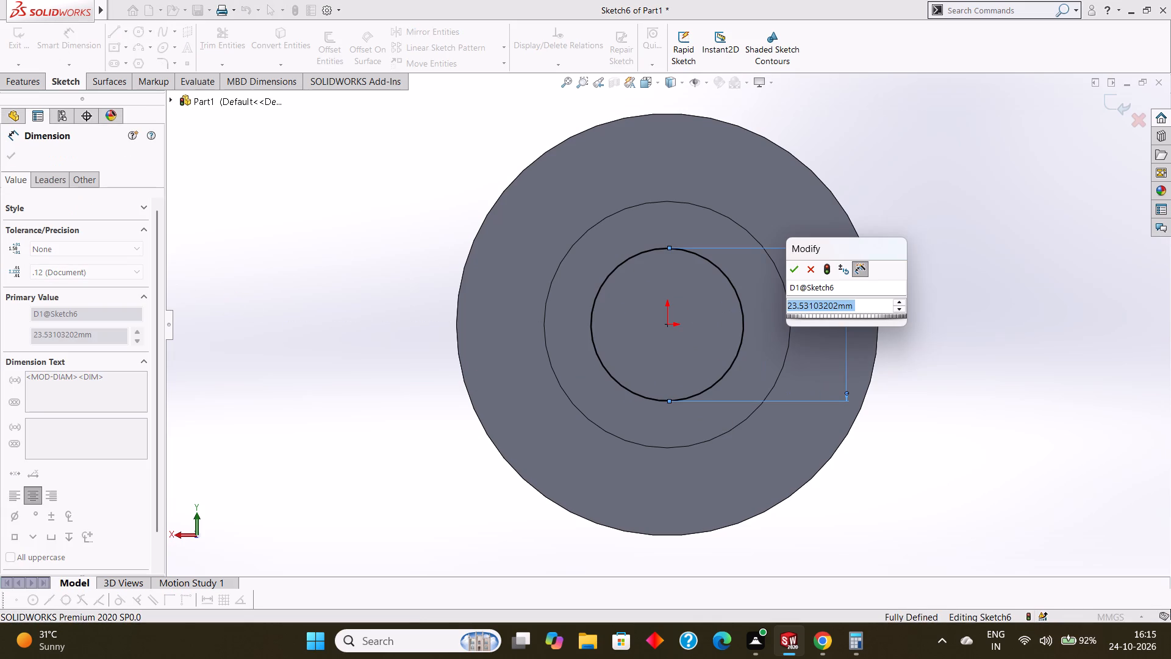
key(BackSpace)
text(24)
key(Return)
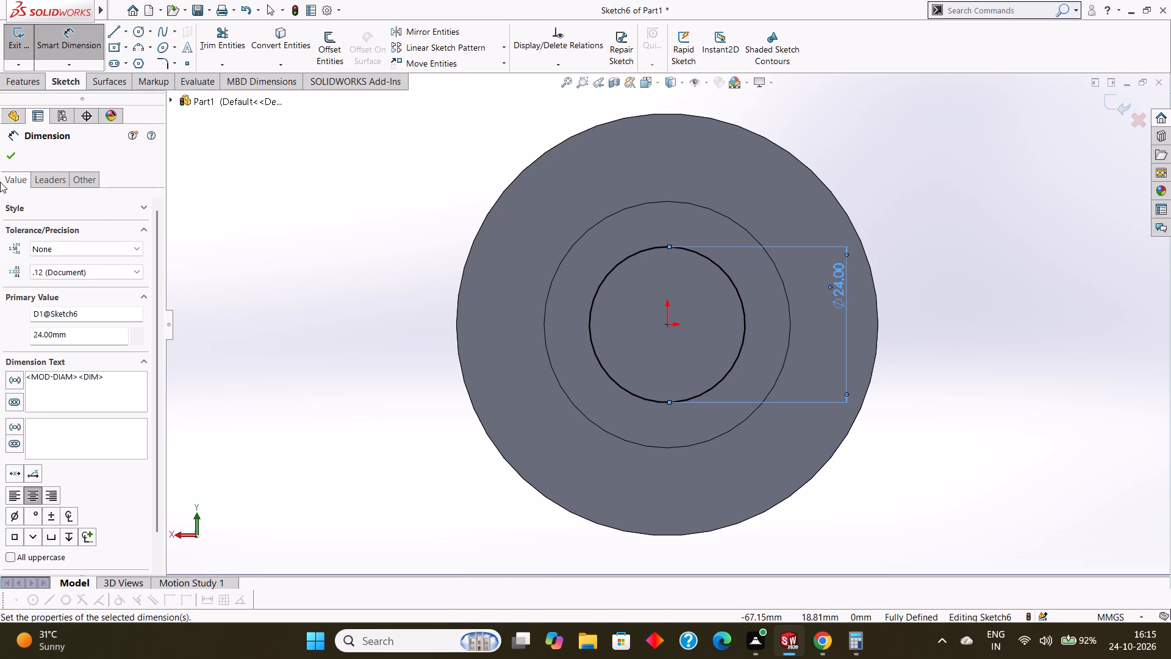
click(7, 153)
Cut the 24 mm circle into the recess floor as a blind extruded cut with a depth of 1 mm.
click(20, 81)
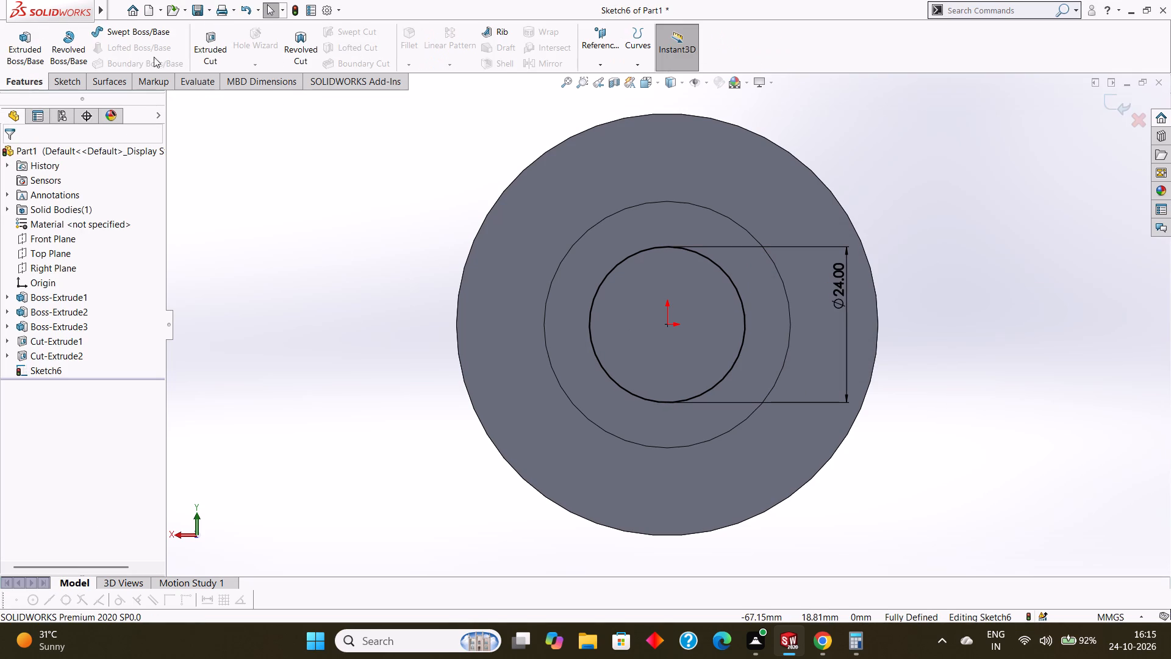
click(208, 46)
middle_drag(355, 183, 421, 208)
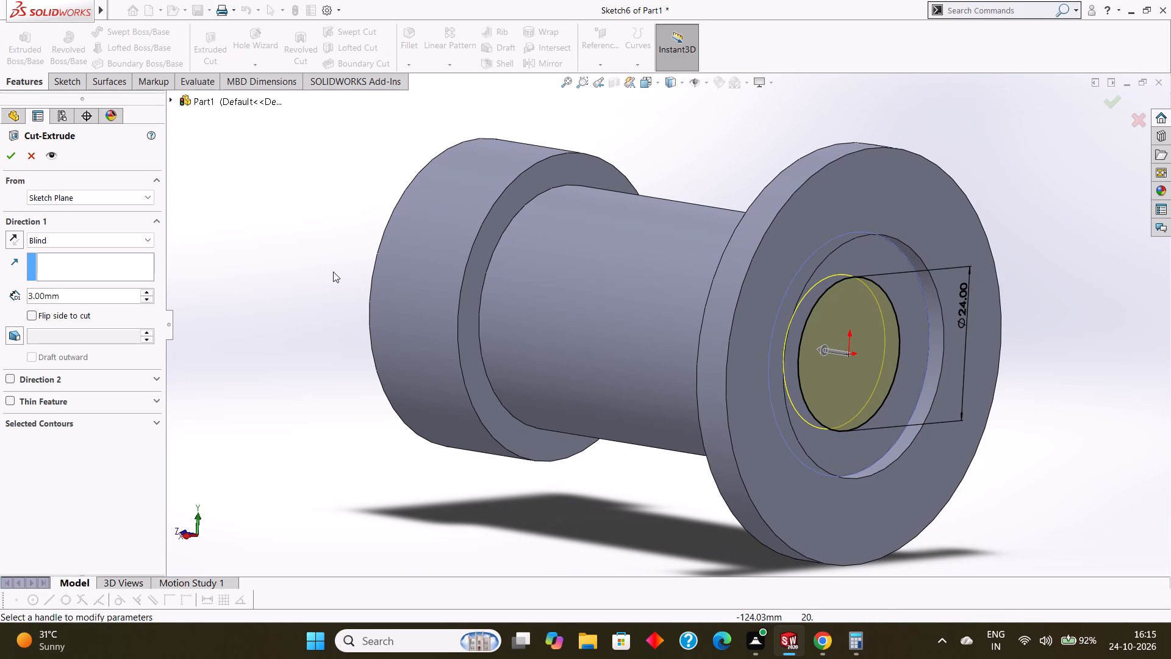
click(52, 288)
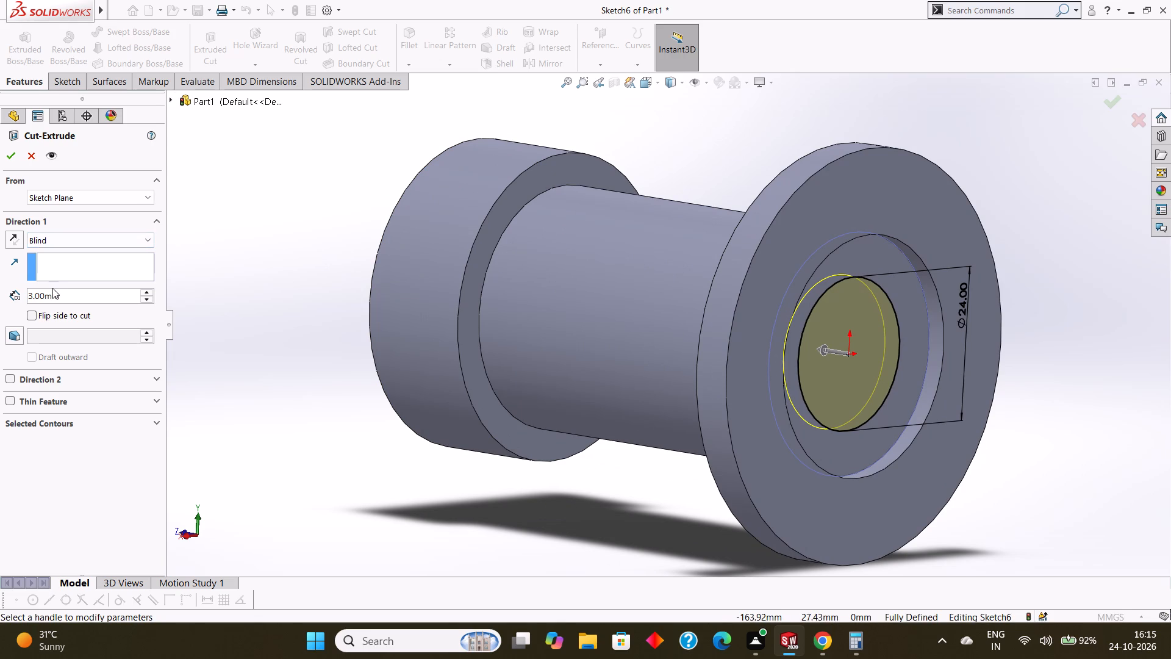
click(65, 295)
drag(85, 297, 20, 295)
key(1)
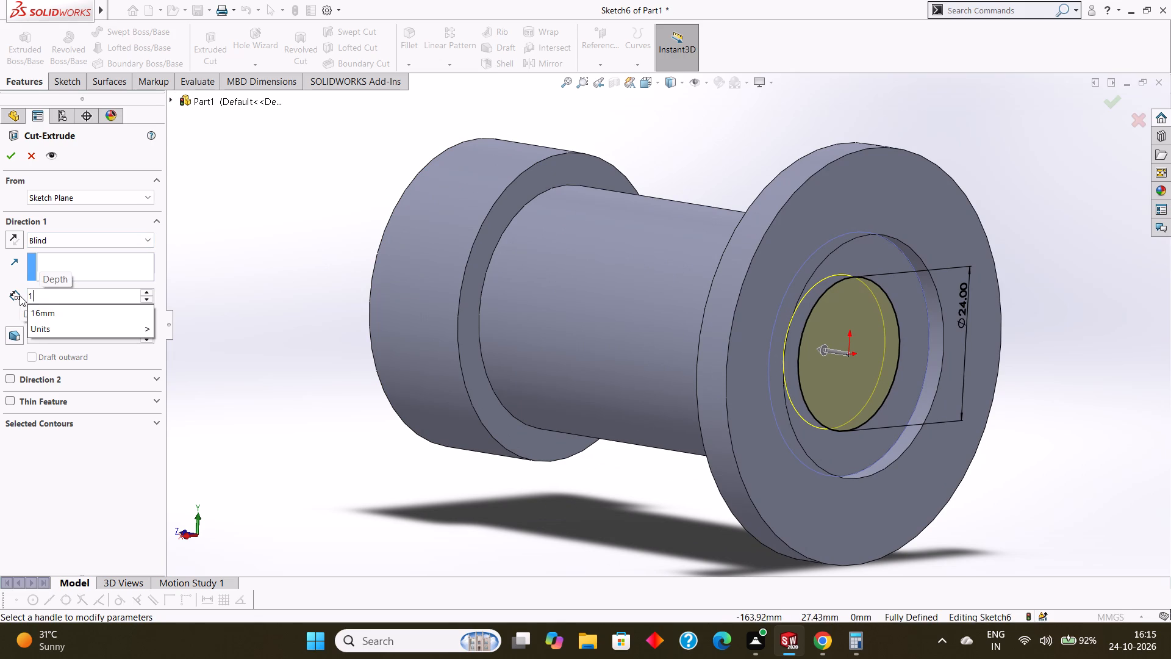
key(Return)
click(8, 159)
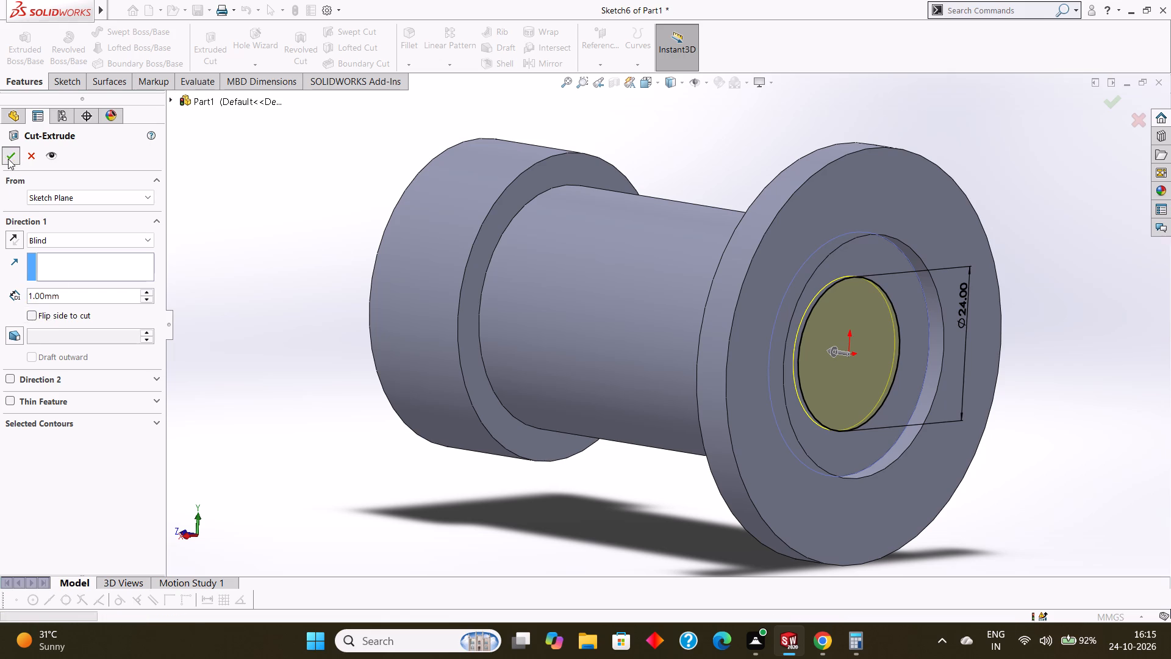
click(676, 125)
Examine the two-level circular recess in the disc's outer face from an angled view.
middle_drag(711, 148, 706, 146)
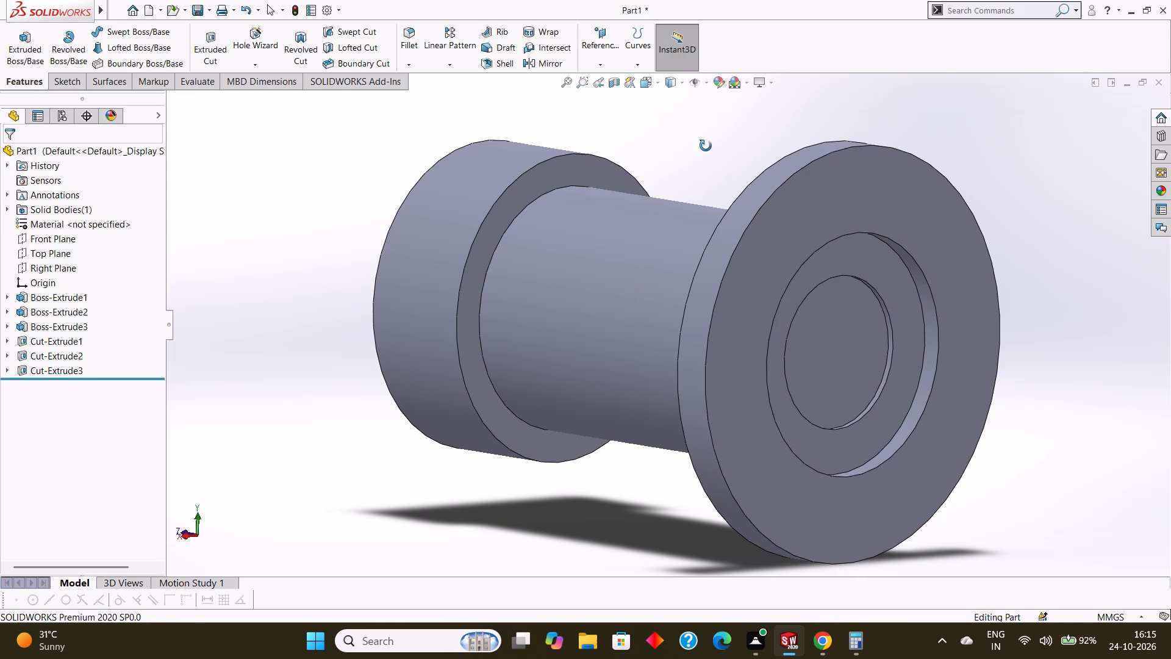
middle_drag(706, 146, 709, 148)
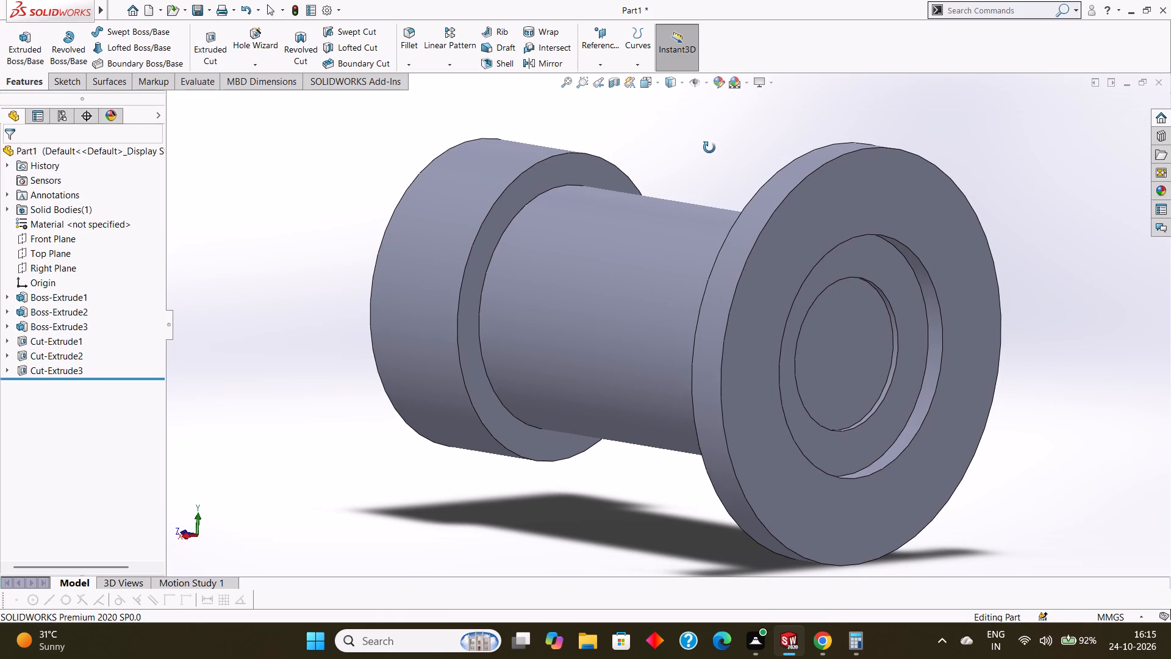
middle_drag(709, 148, 707, 142)
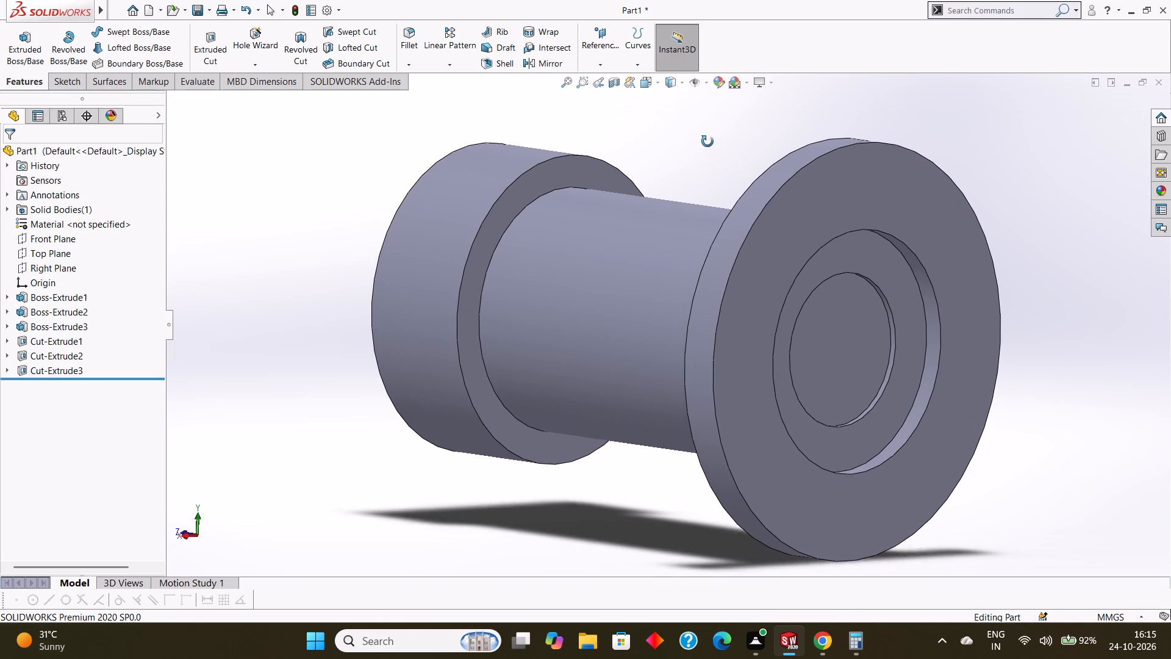
middle_drag(707, 142, 696, 135)
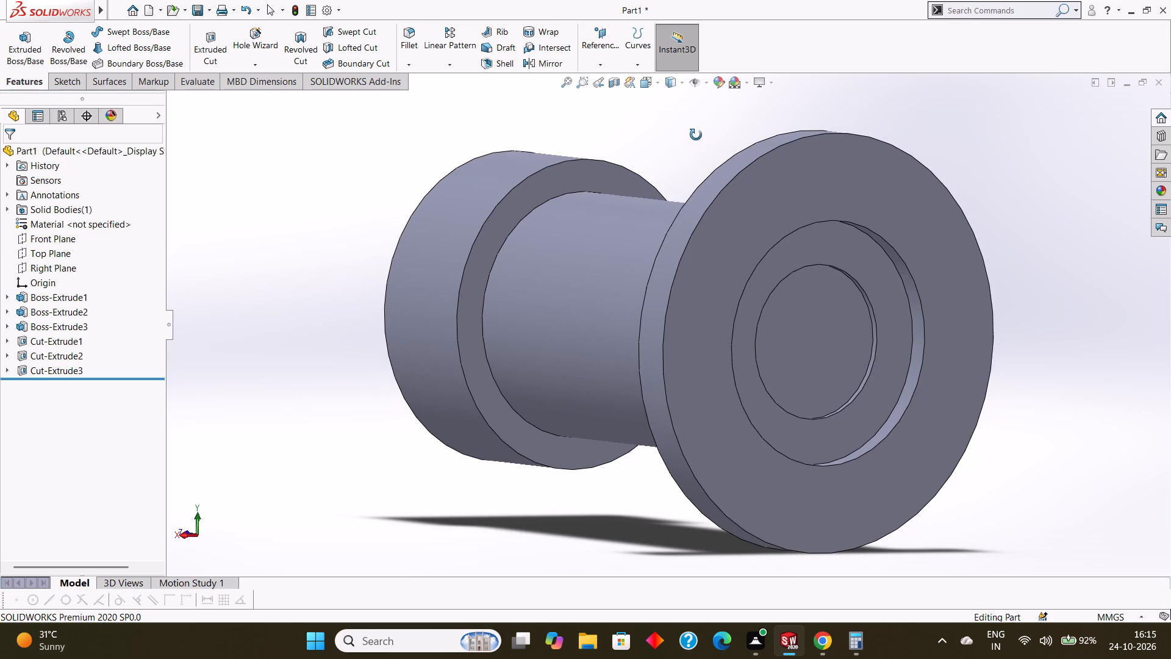
middle_drag(696, 135, 693, 134)
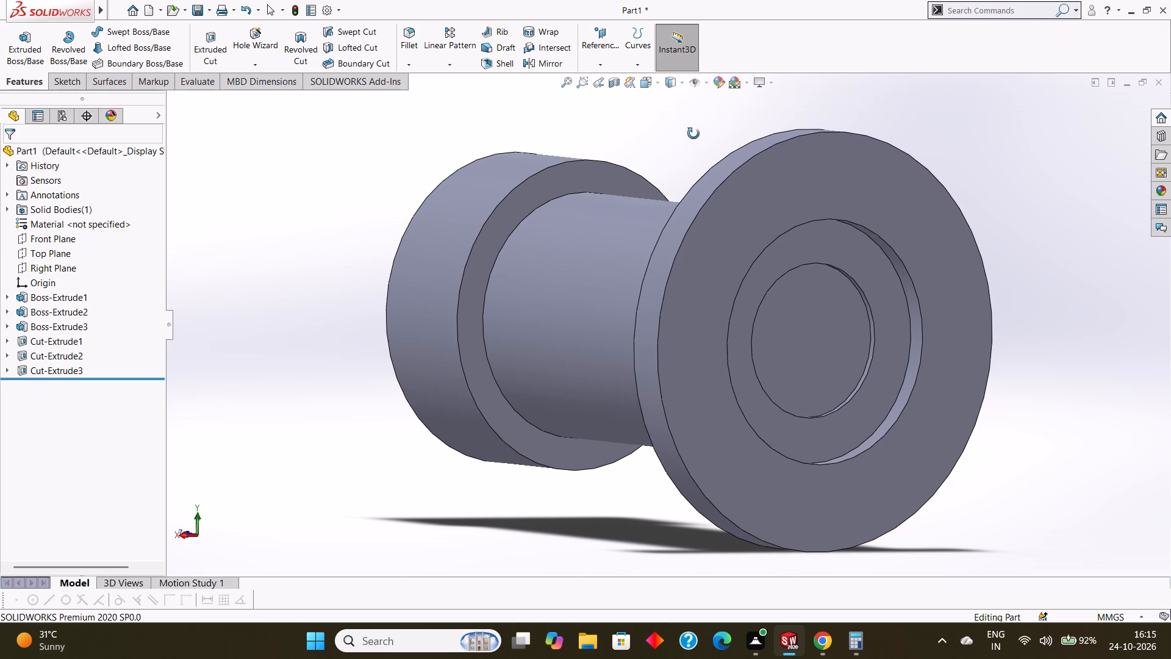
middle_drag(693, 134, 692, 134)
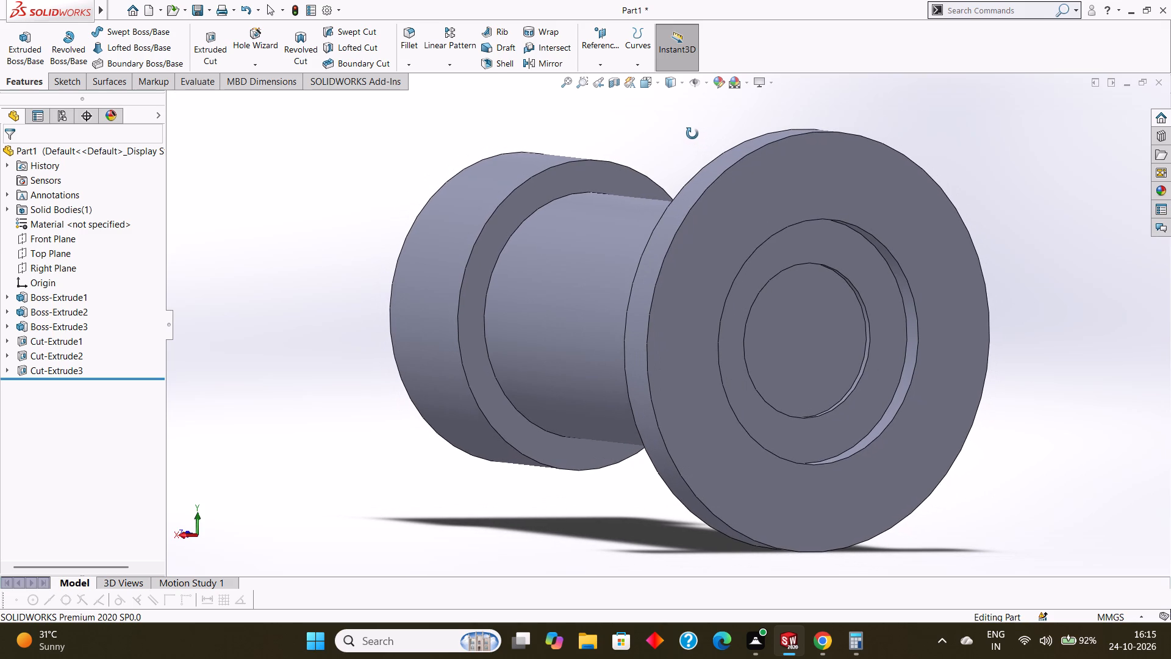
middle_drag(692, 134, 684, 129)
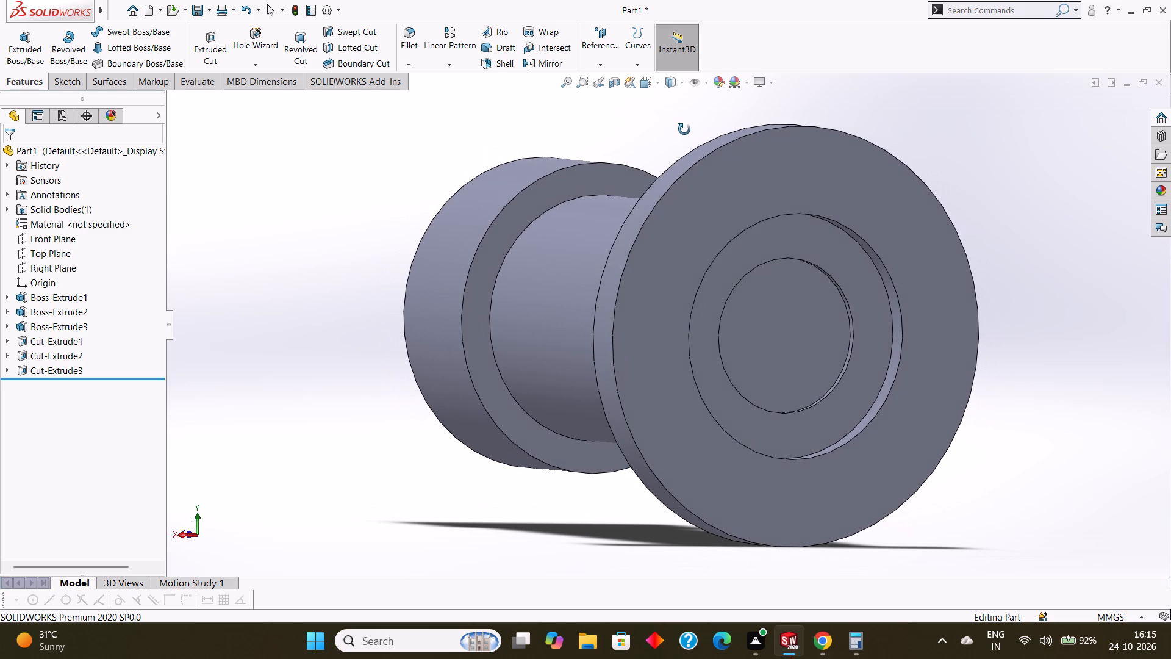
middle_drag(684, 129, 690, 132)
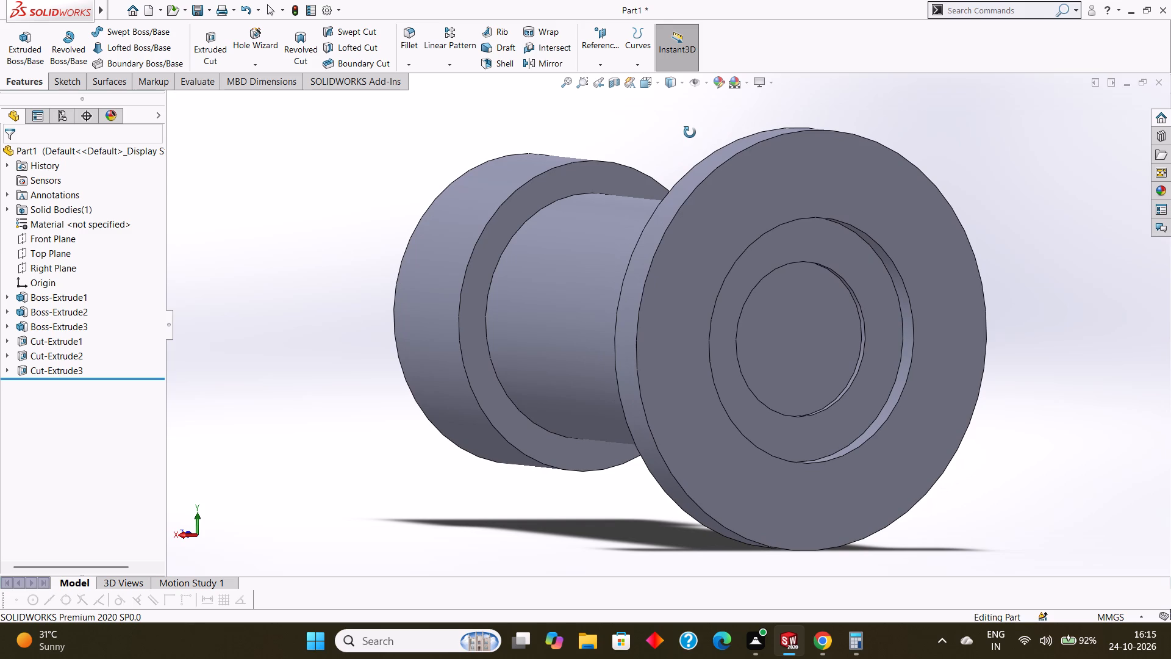
middle_drag(690, 132, 687, 132)
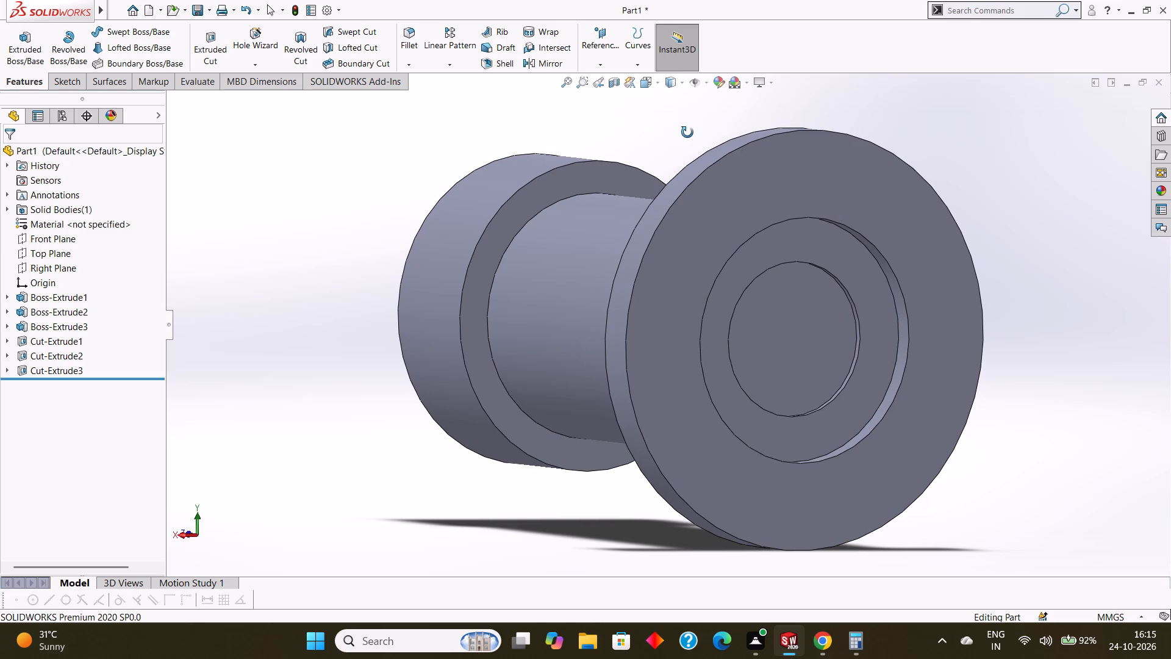
middle_drag(687, 132, 684, 132)
Start a sketch on the 24 mm recess's floor and draw a circle of about 14 mm radius centred about 0.6 mm above the origin.
click(786, 300)
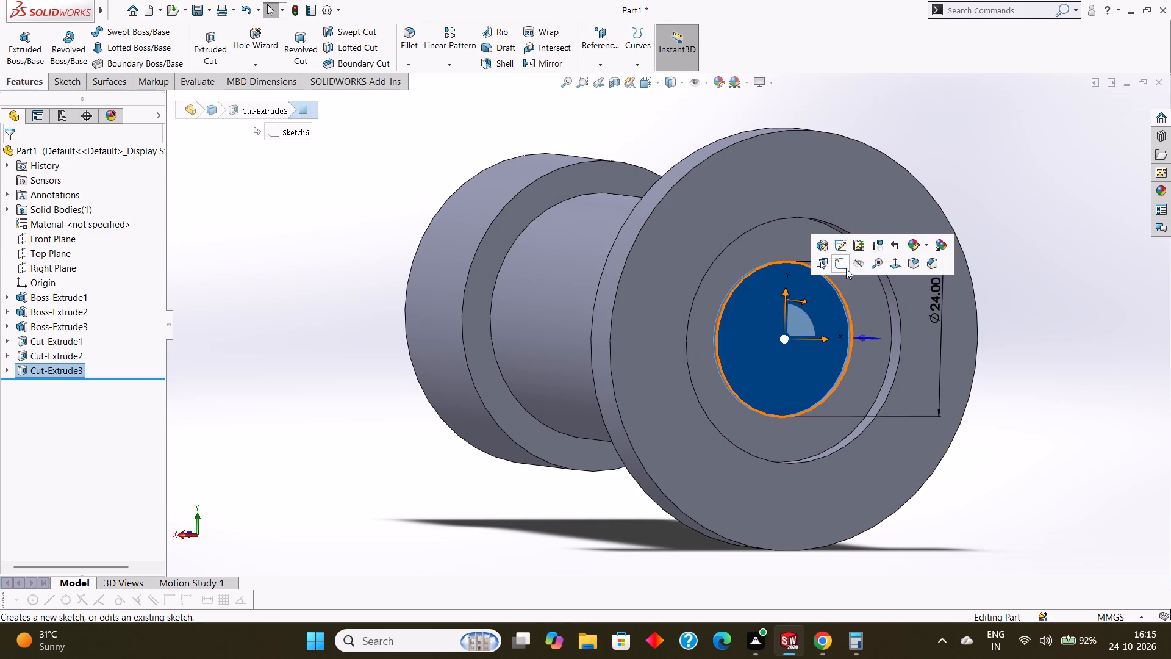
click(840, 263)
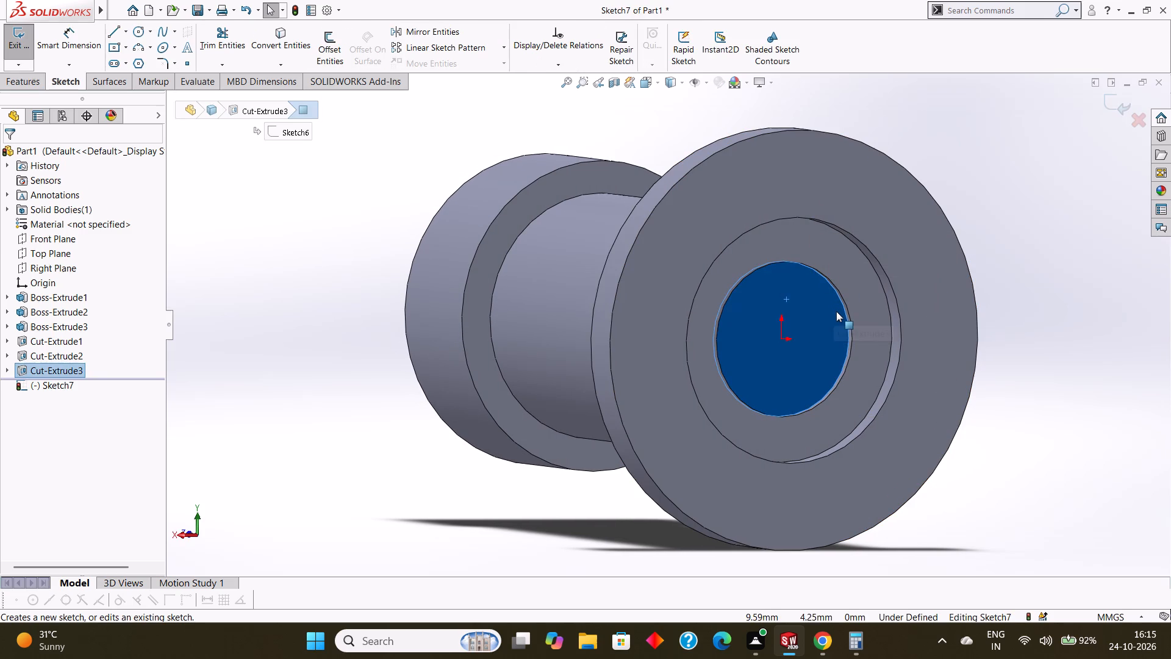
key(ctrl+8)
key(Escape)
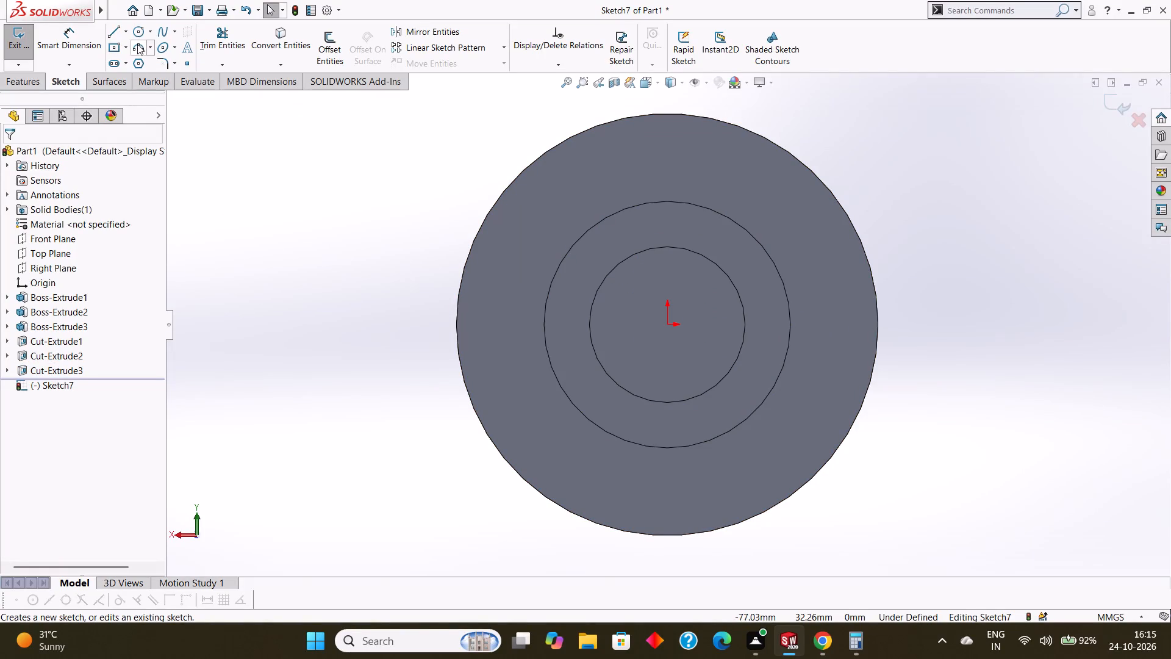
click(140, 29)
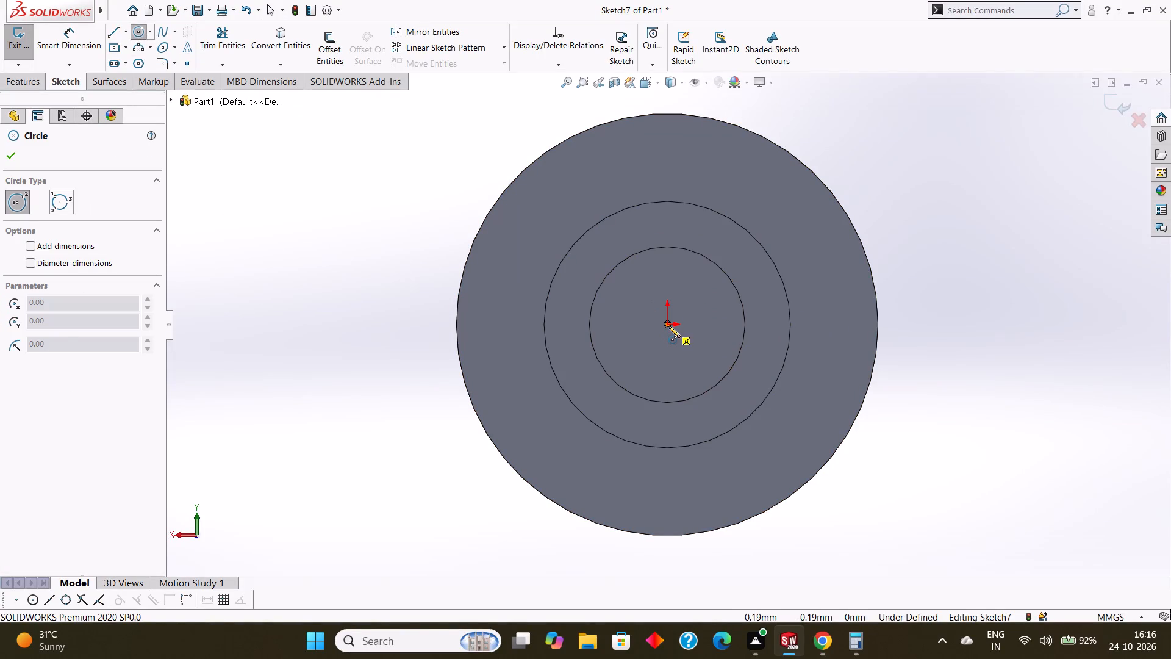
drag(669, 321, 734, 386)
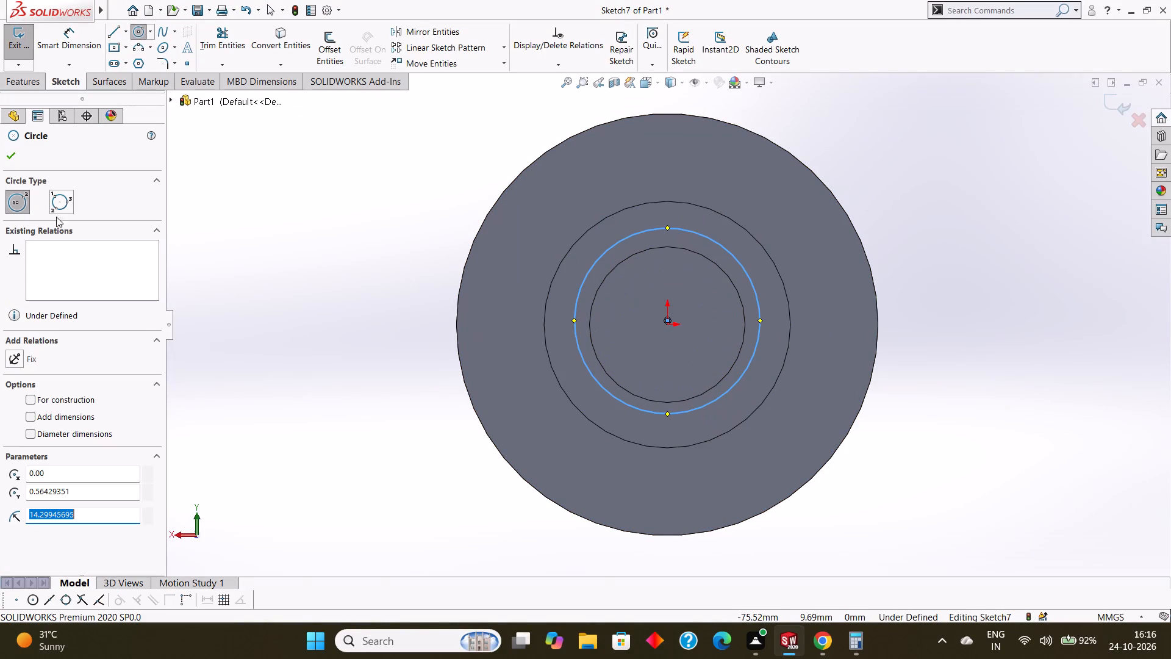
click(18, 154)
Dimension the diameter of the new circle on the 24 mm recess's floor at 26 mm.
click(82, 41)
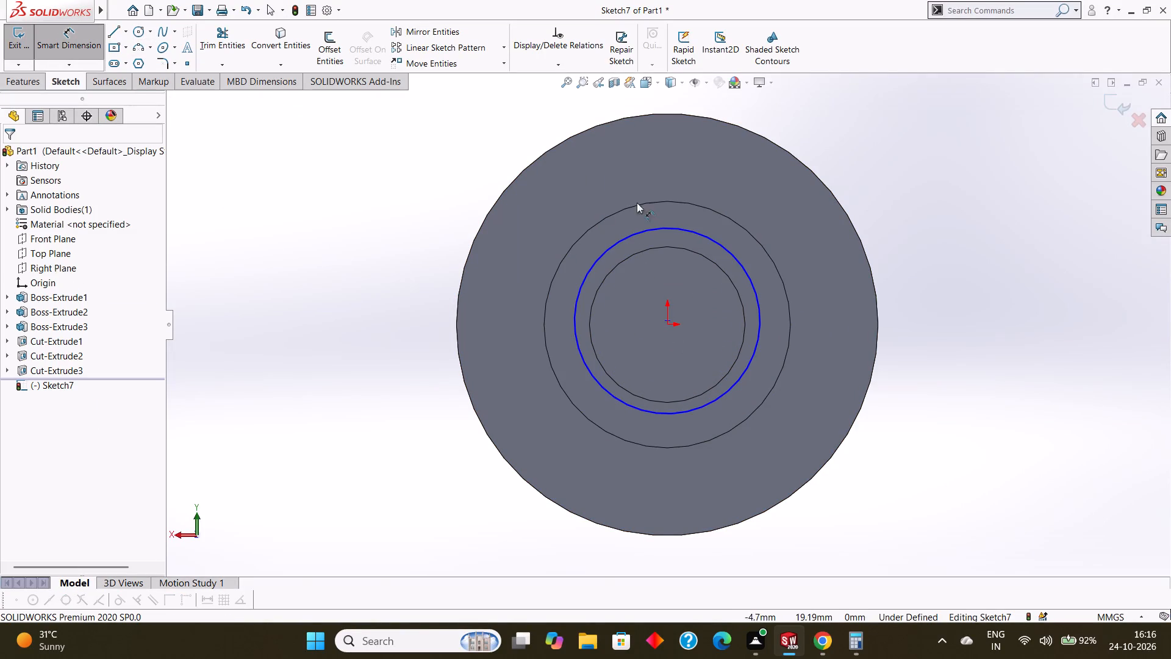
click(657, 228)
click(960, 279)
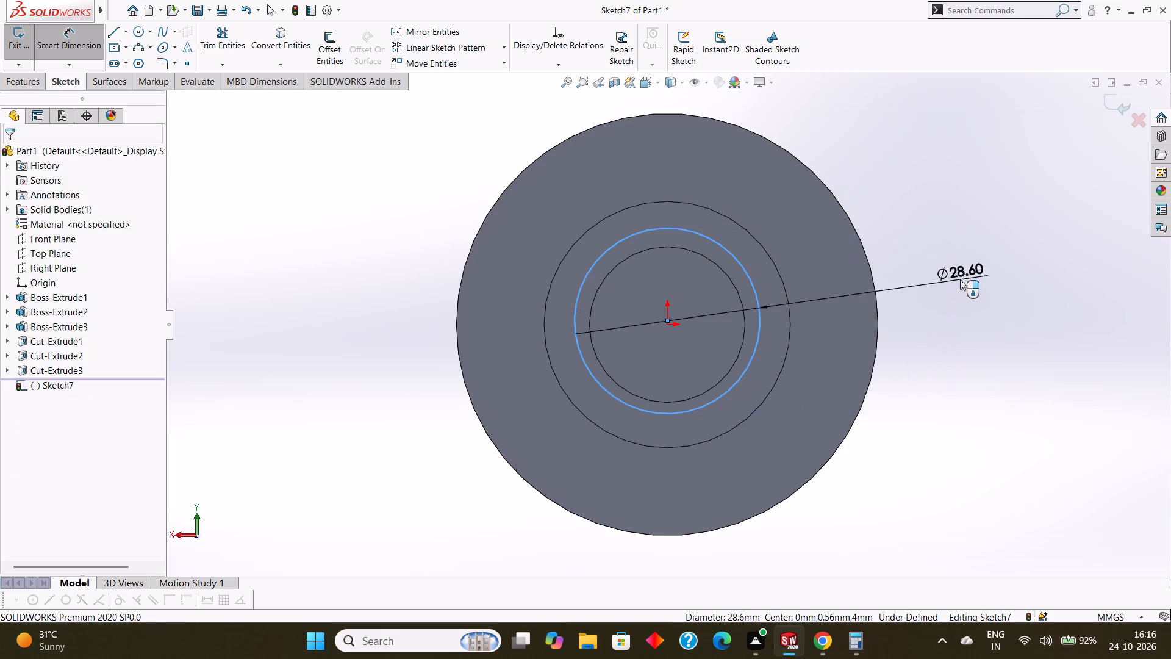
text(26)
key(Return)
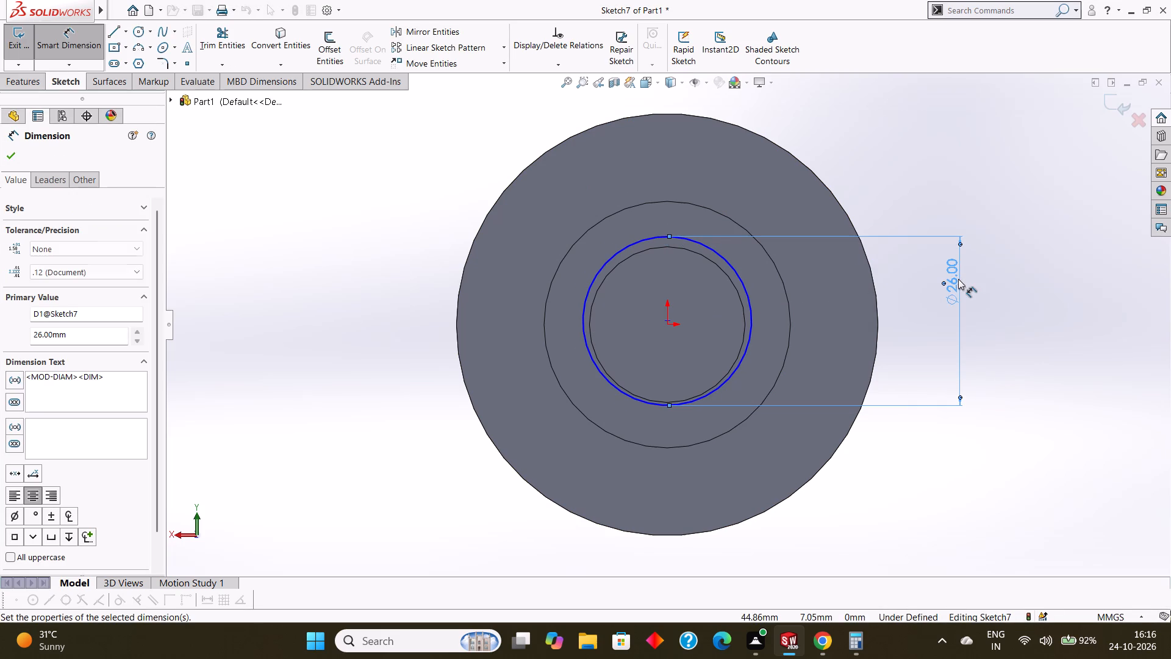
click(10, 152)
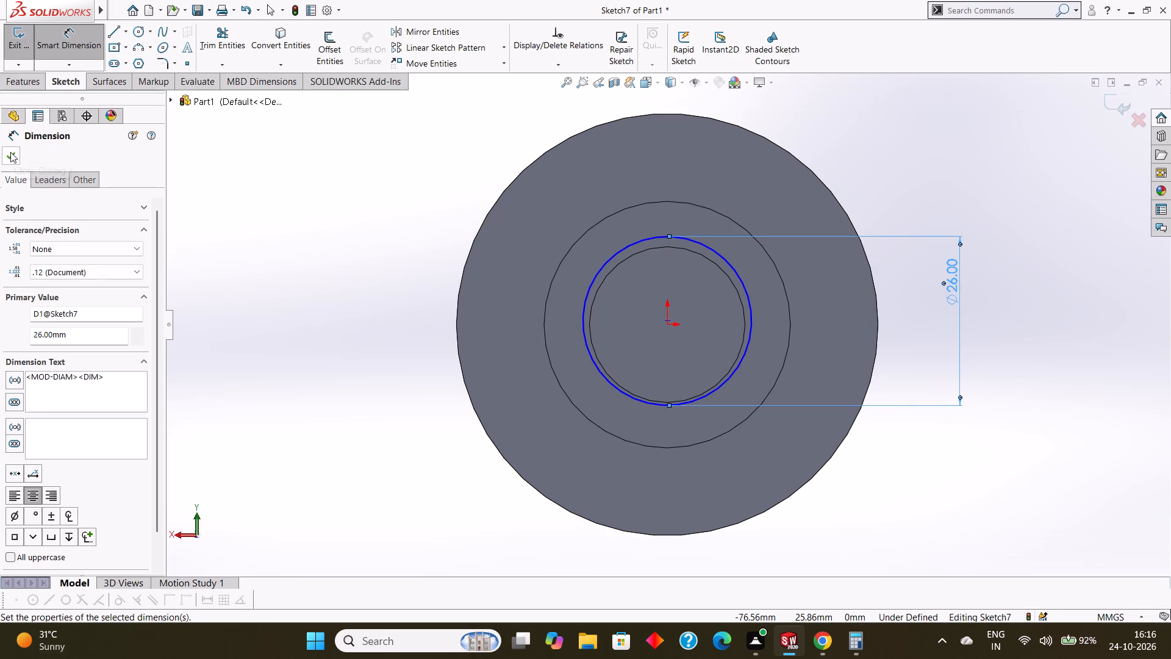
Cut the 26 mm circle into the part as a blind extruded cut with a depth of 42 mm.
click(27, 86)
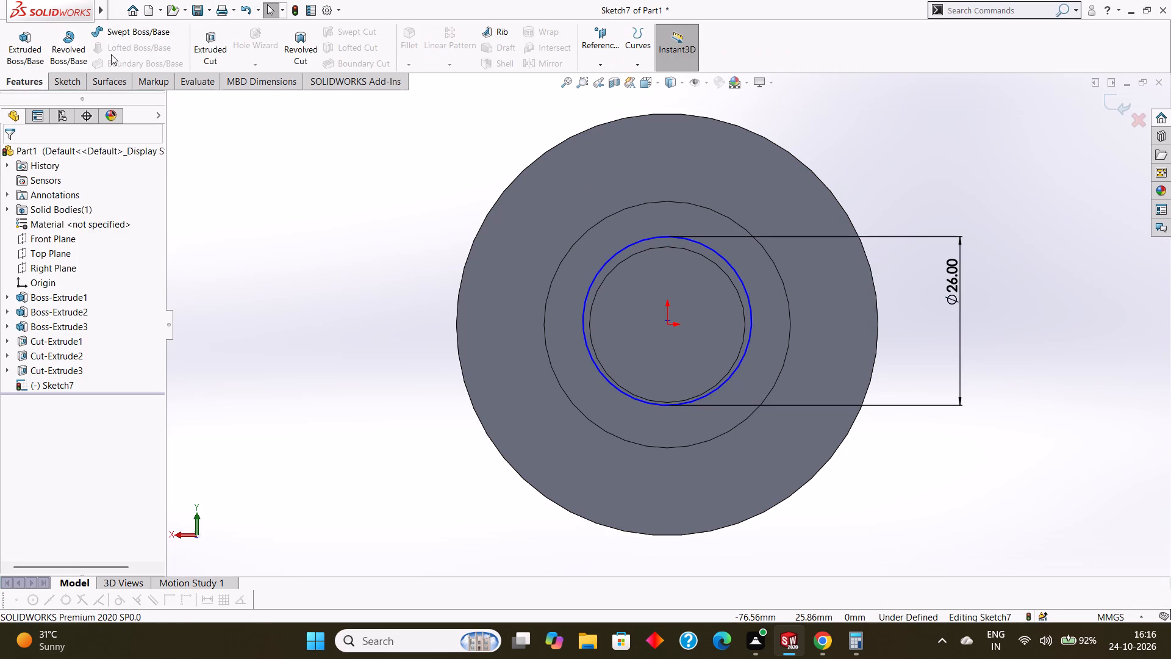
click(206, 48)
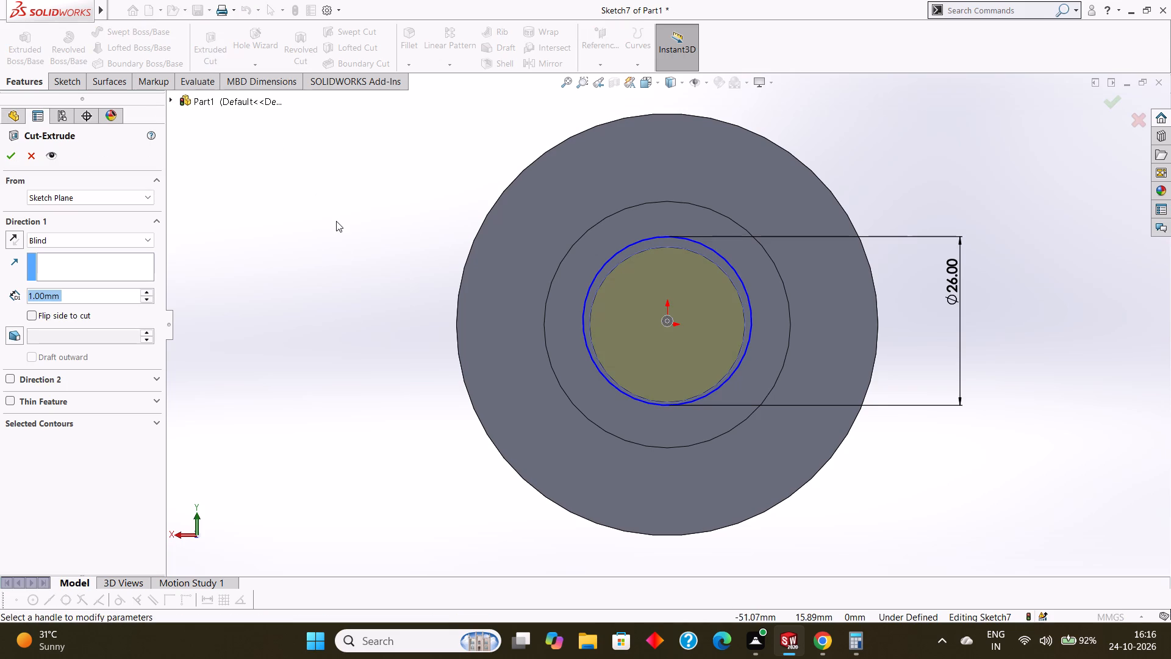
middle_drag(335, 221, 396, 261)
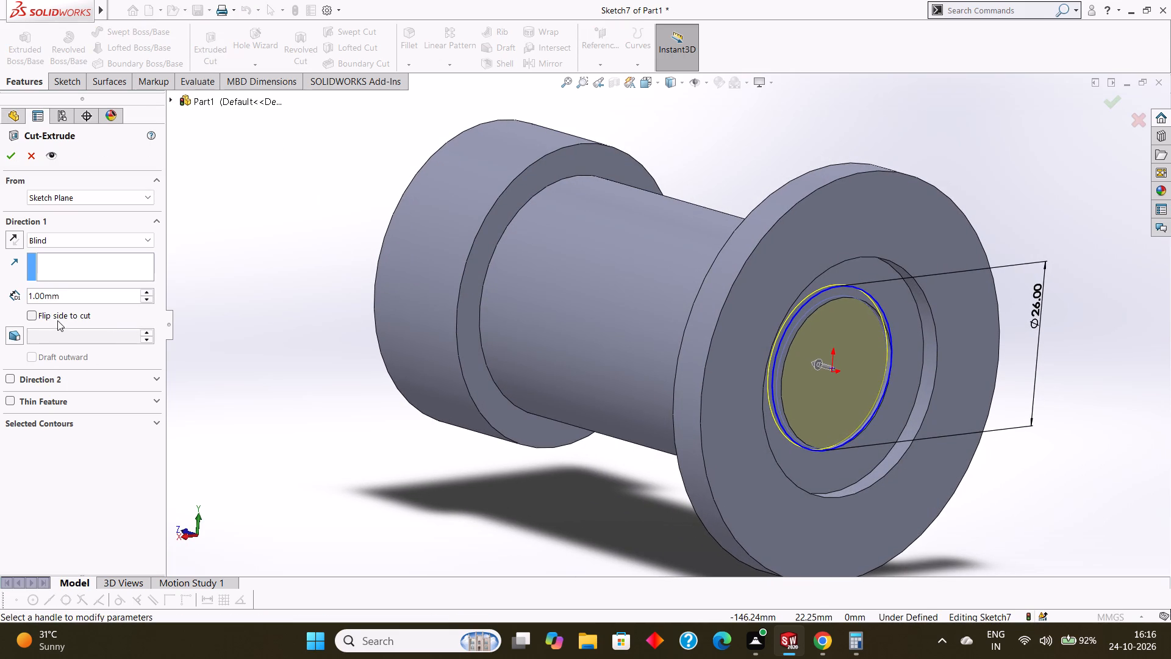
click(57, 297)
drag(79, 294, 0, 291)
text(42)
key(Return)
click(15, 153)
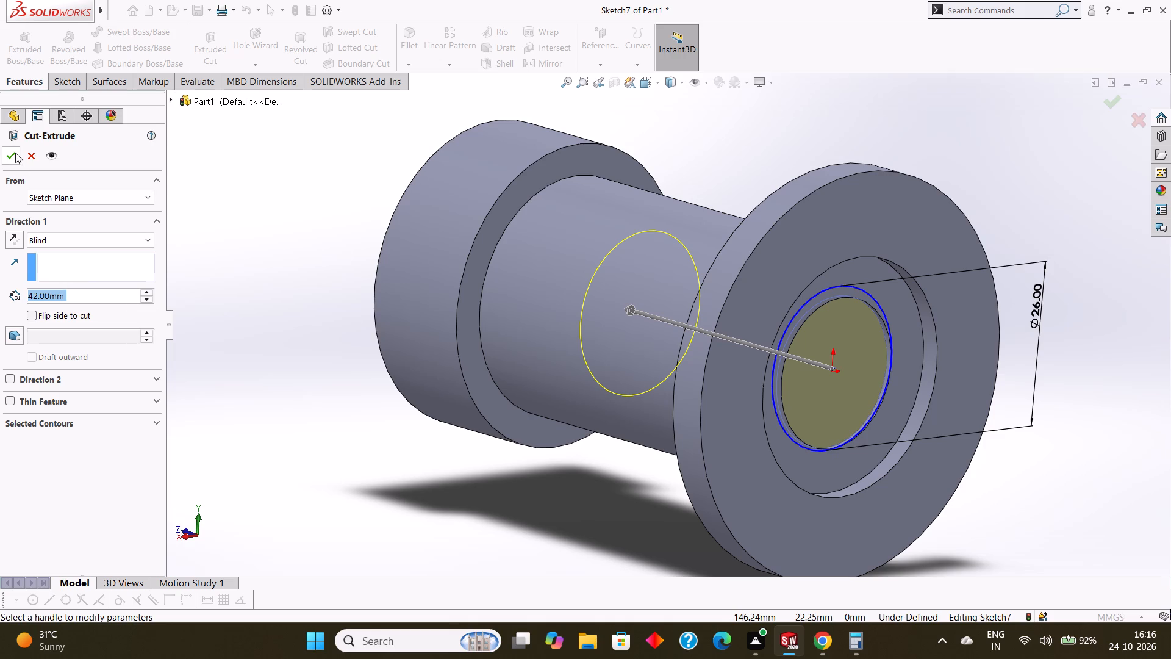
click(259, 190)
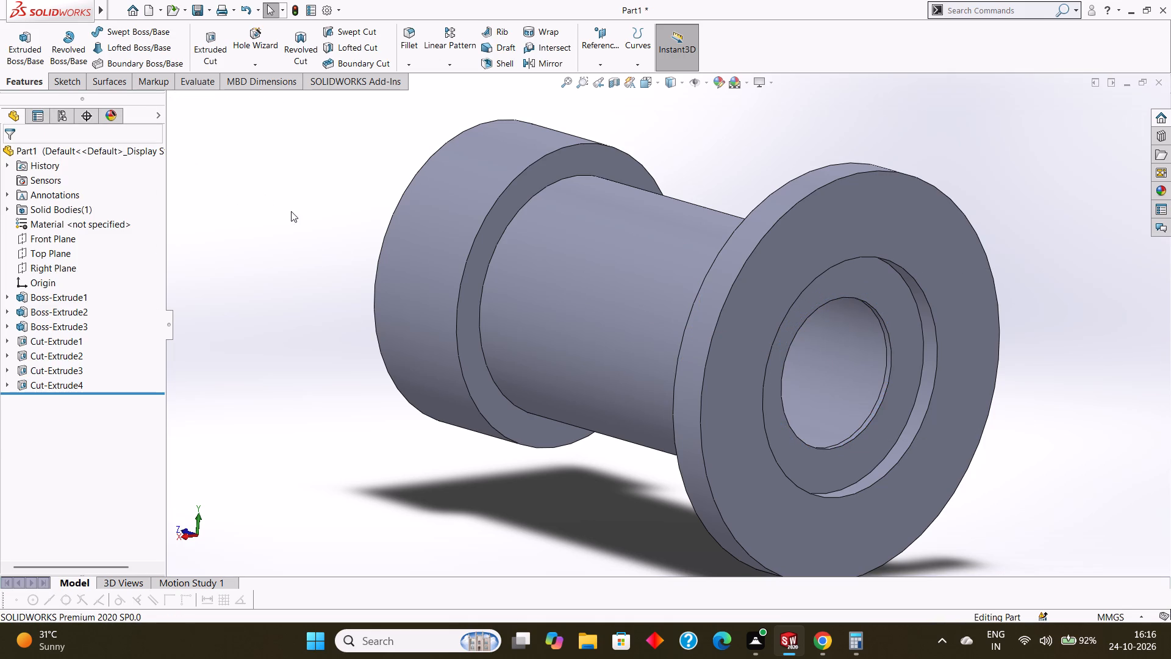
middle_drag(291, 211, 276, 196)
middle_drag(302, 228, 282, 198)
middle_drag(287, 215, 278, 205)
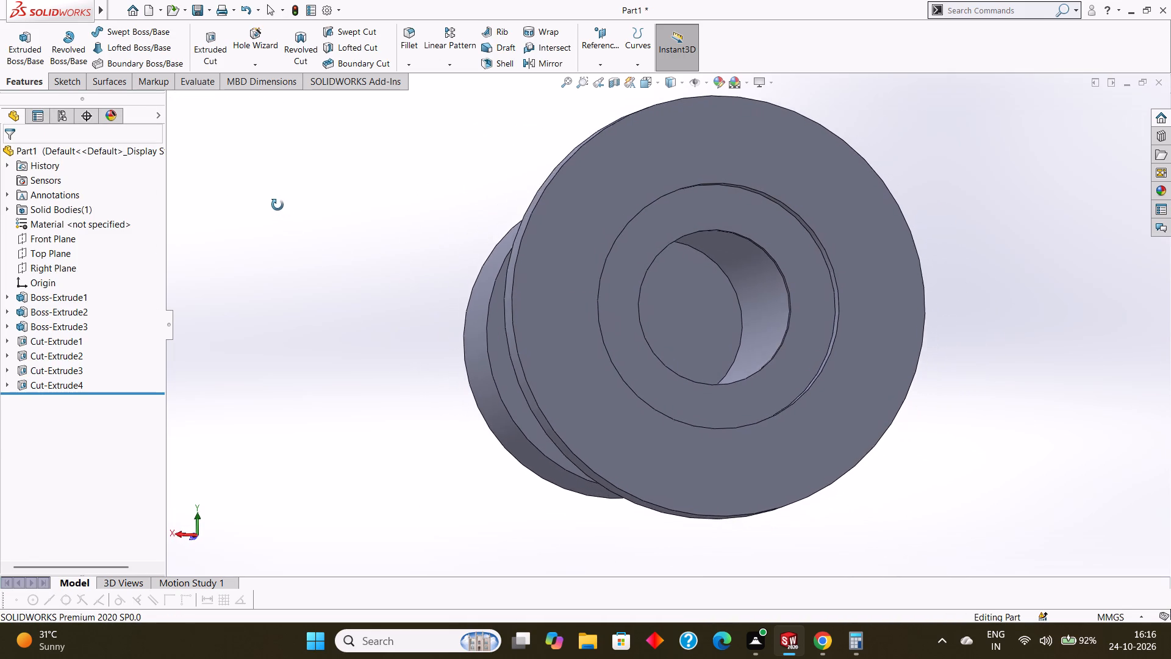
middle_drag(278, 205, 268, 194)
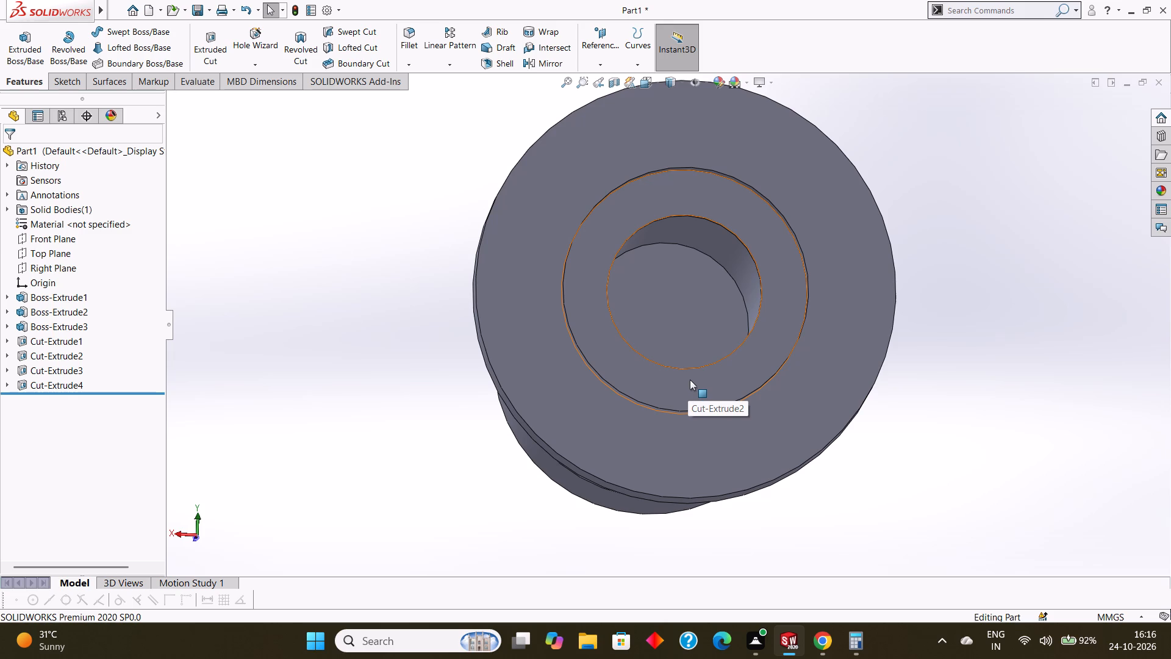
Switch to the Calculator and compute 72 − 18 − 42.
click(863, 644)
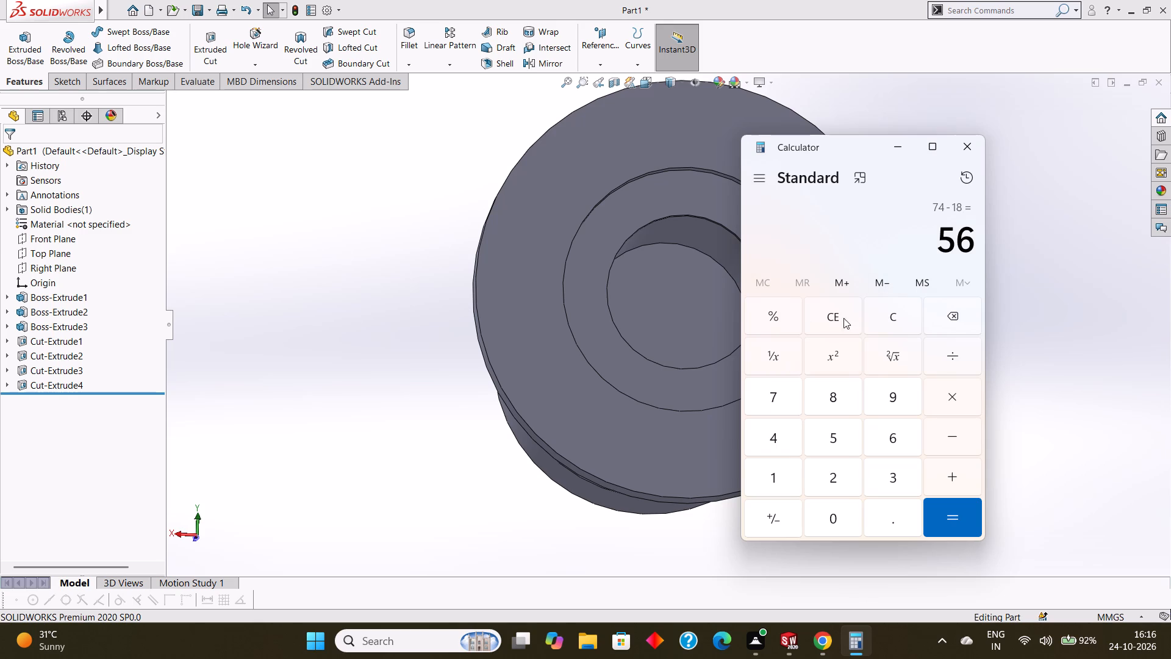
click(833, 313)
click(783, 389)
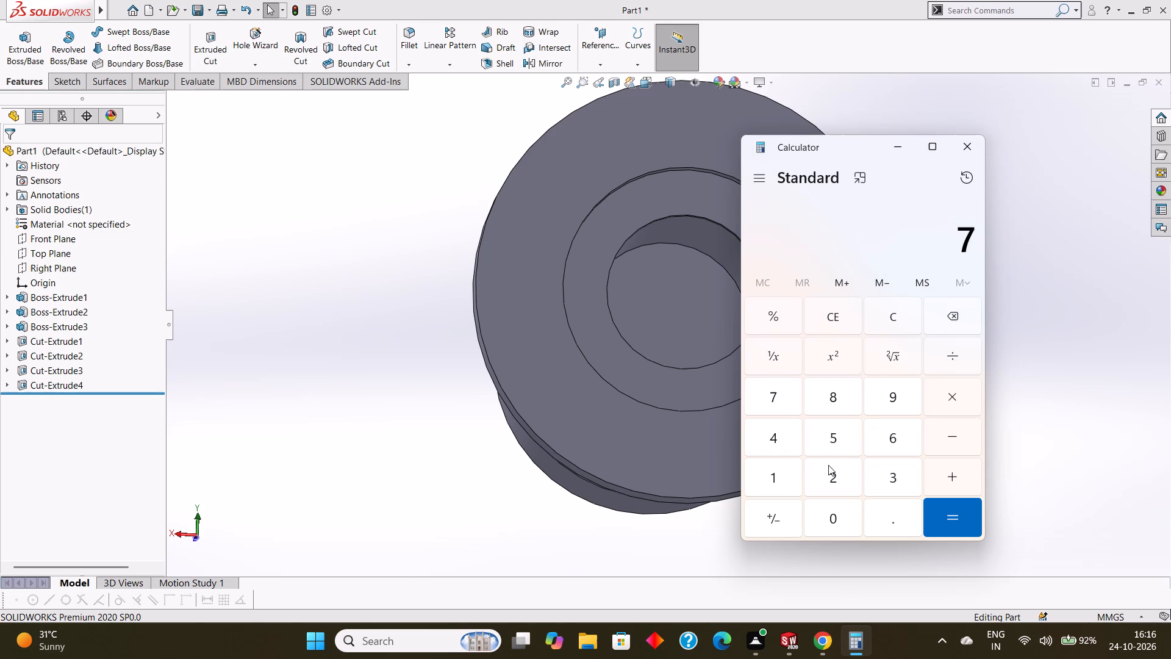
click(829, 477)
click(958, 436)
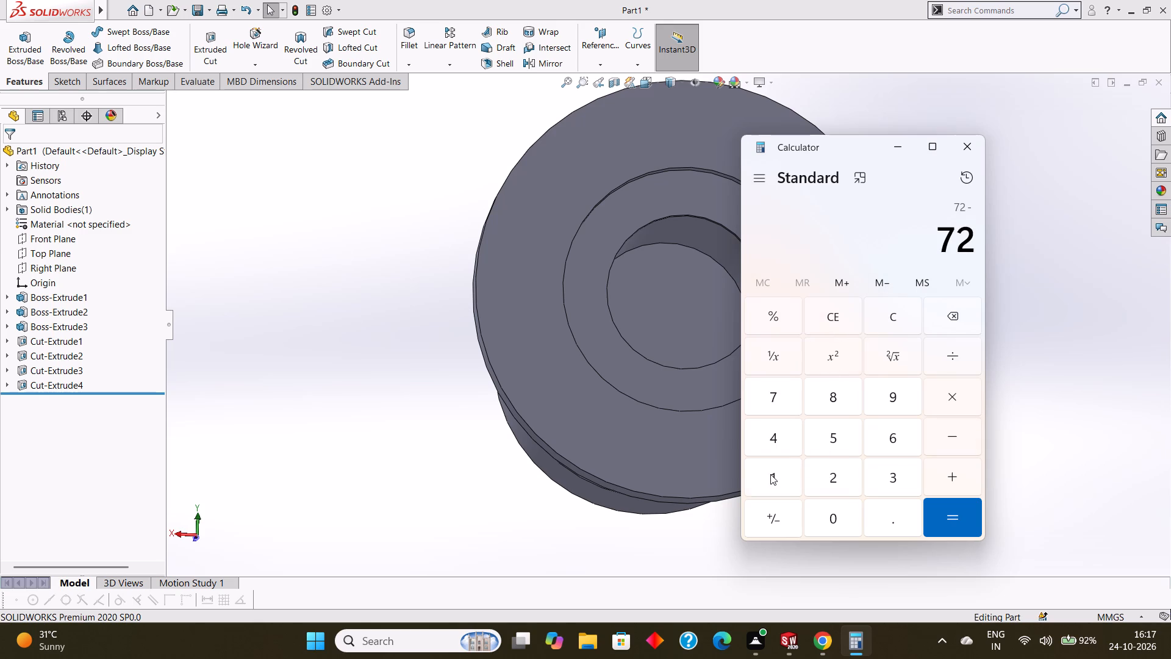
click(770, 474)
click(836, 405)
click(956, 434)
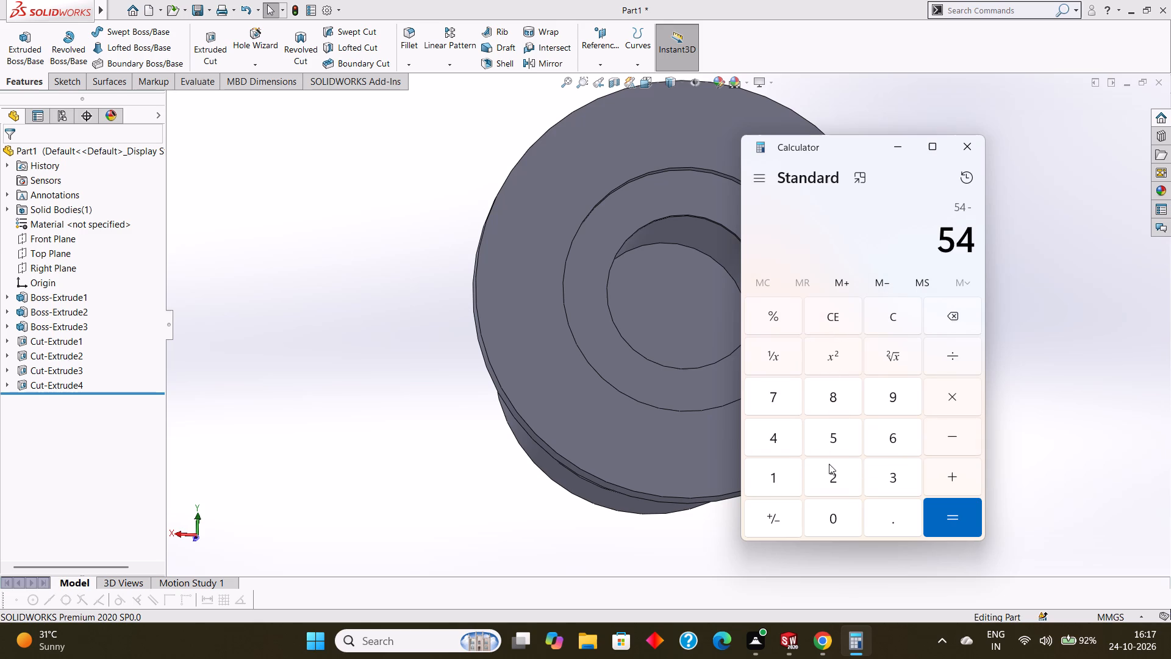
click(776, 435)
click(834, 469)
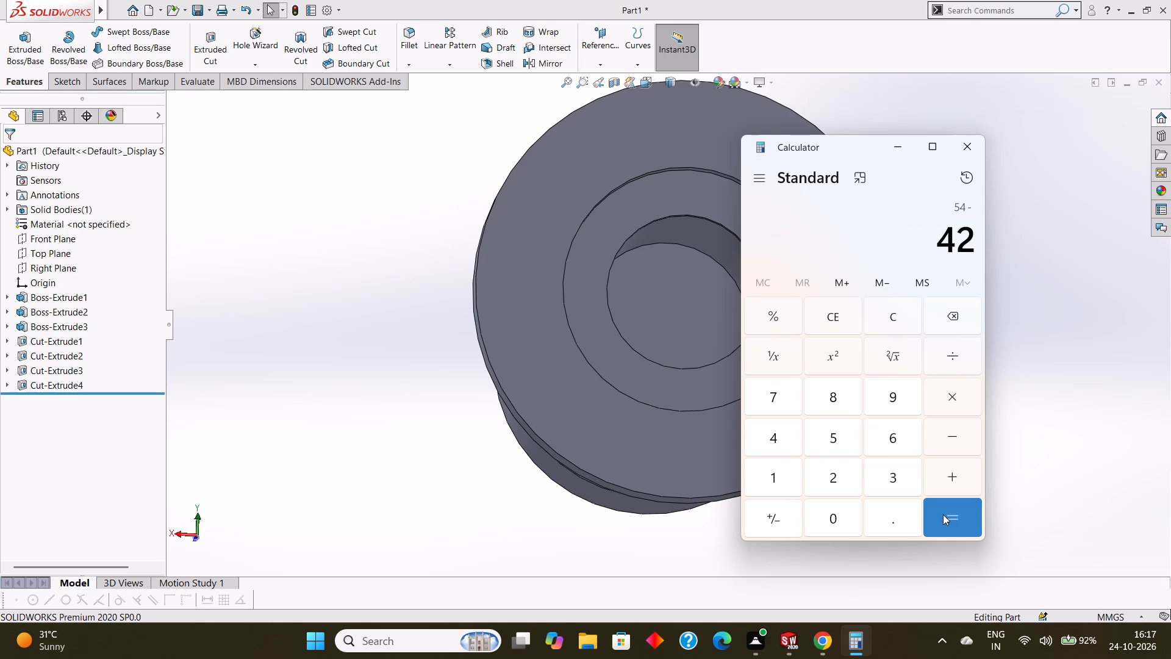
click(943, 514)
click(903, 148)
Start a sketch on the 26 mm bore's floor and draw a circle of about 7.8 mm radius centred on the origin.
middle_drag(967, 148, 970, 154)
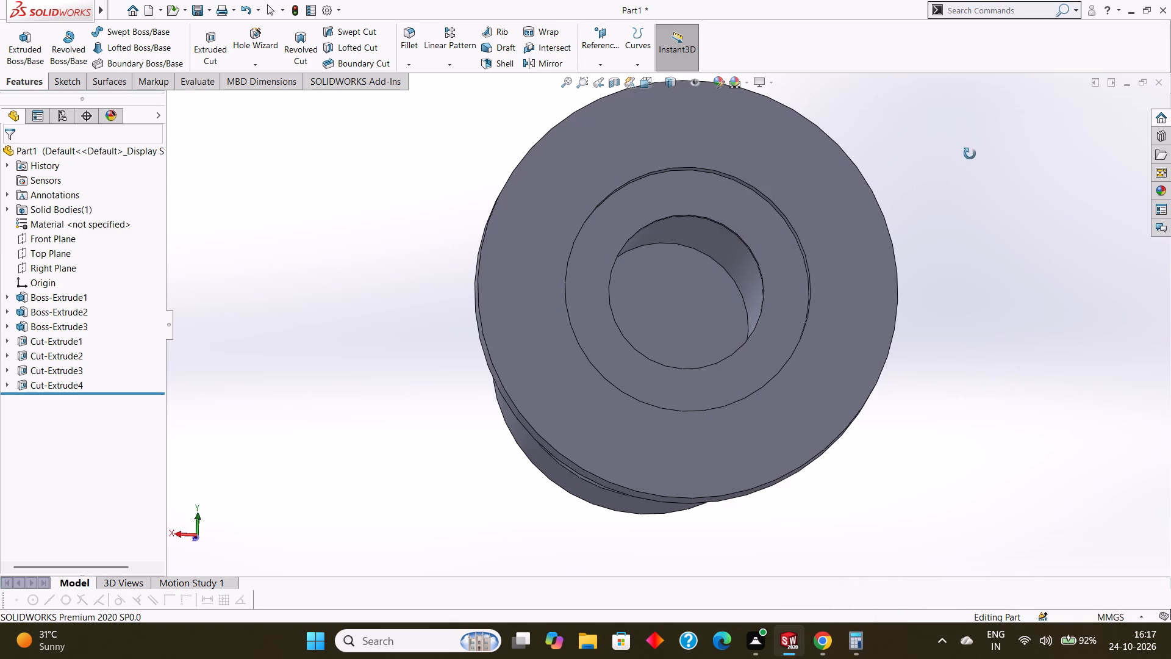
middle_drag(970, 154, 973, 187)
middle_drag(964, 221, 962, 214)
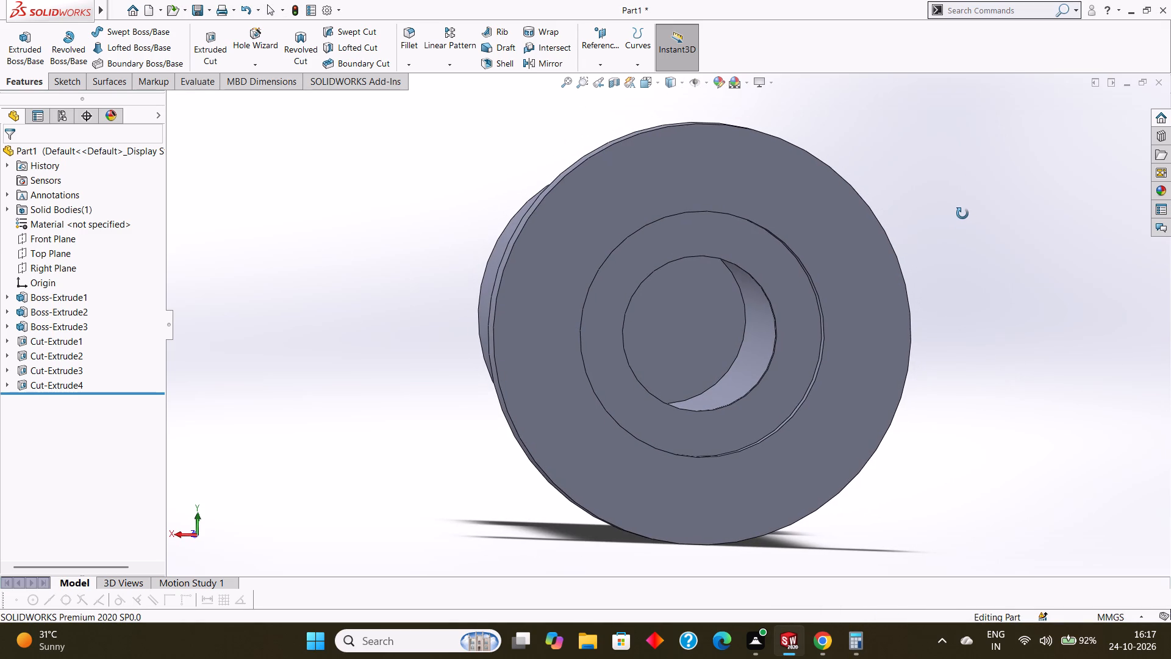
middle_drag(962, 214, 961, 209)
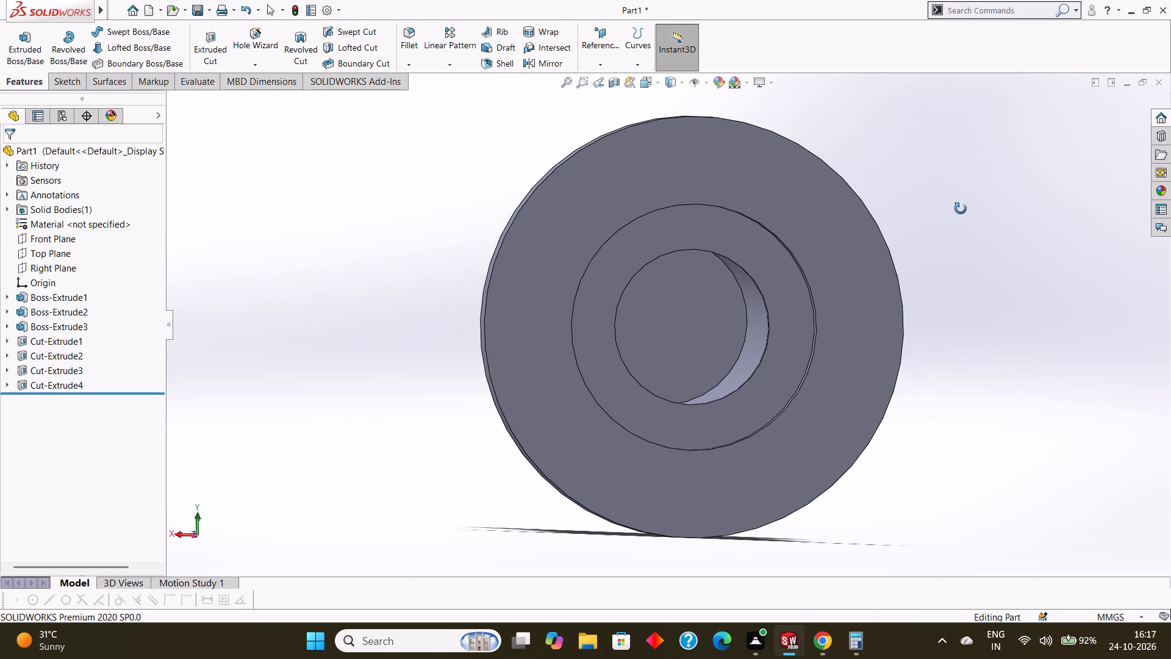
middle_drag(961, 209, 966, 213)
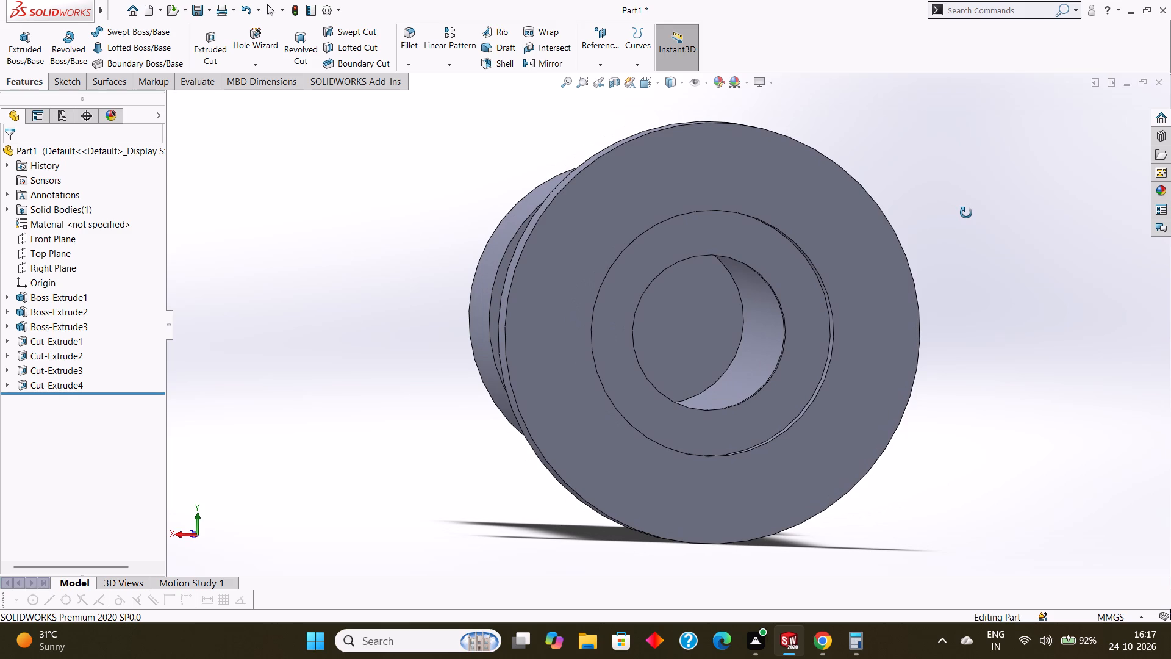
middle_drag(966, 213, 965, 213)
click(694, 299)
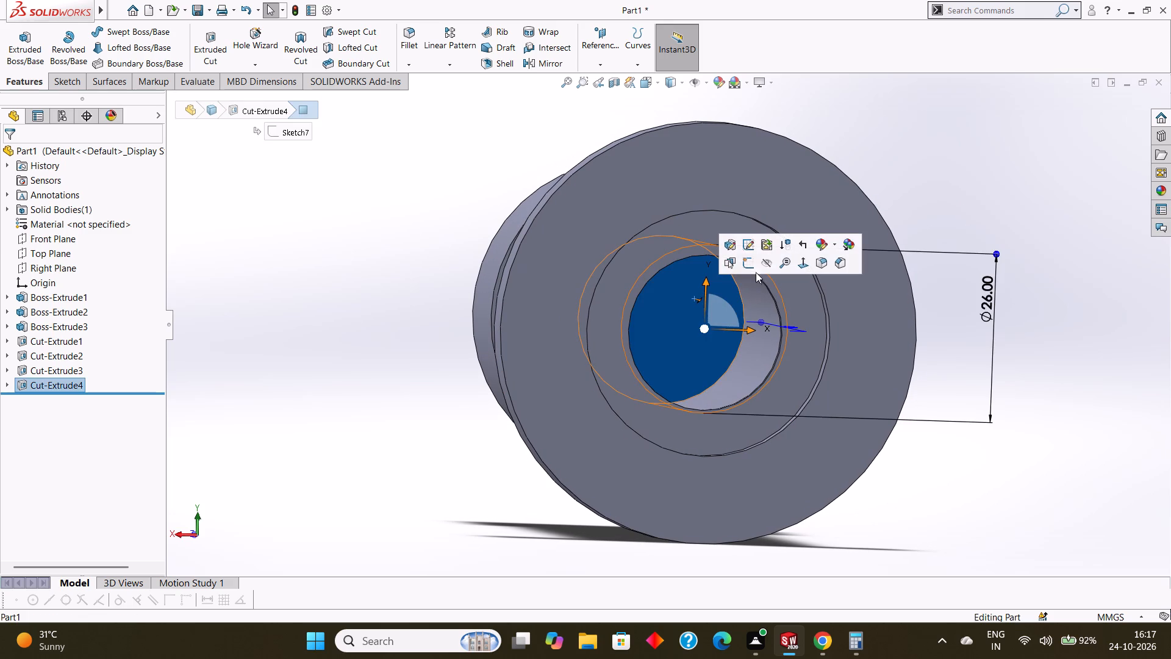
click(753, 265)
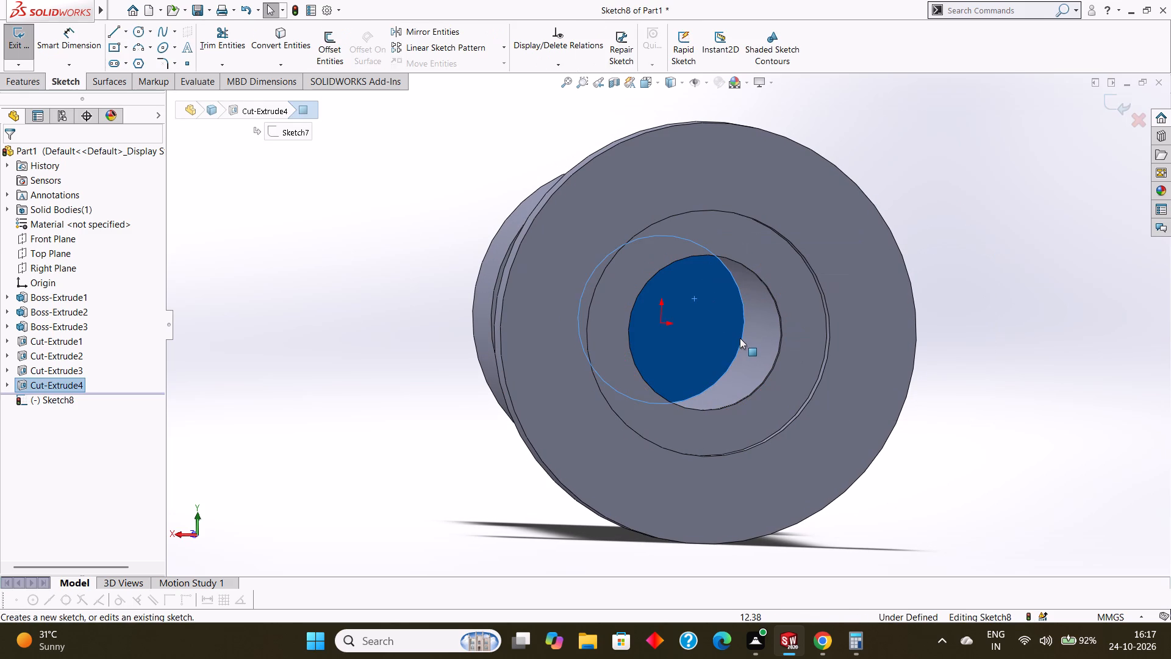
key(ctrl+8)
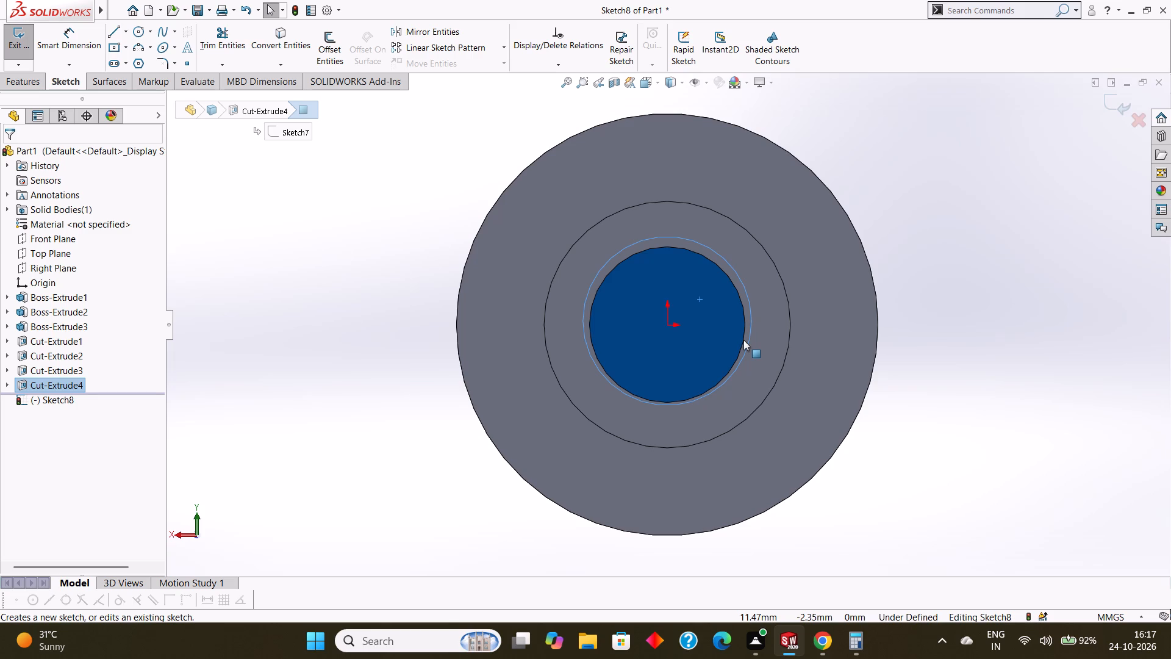
key(Escape)
click(135, 32)
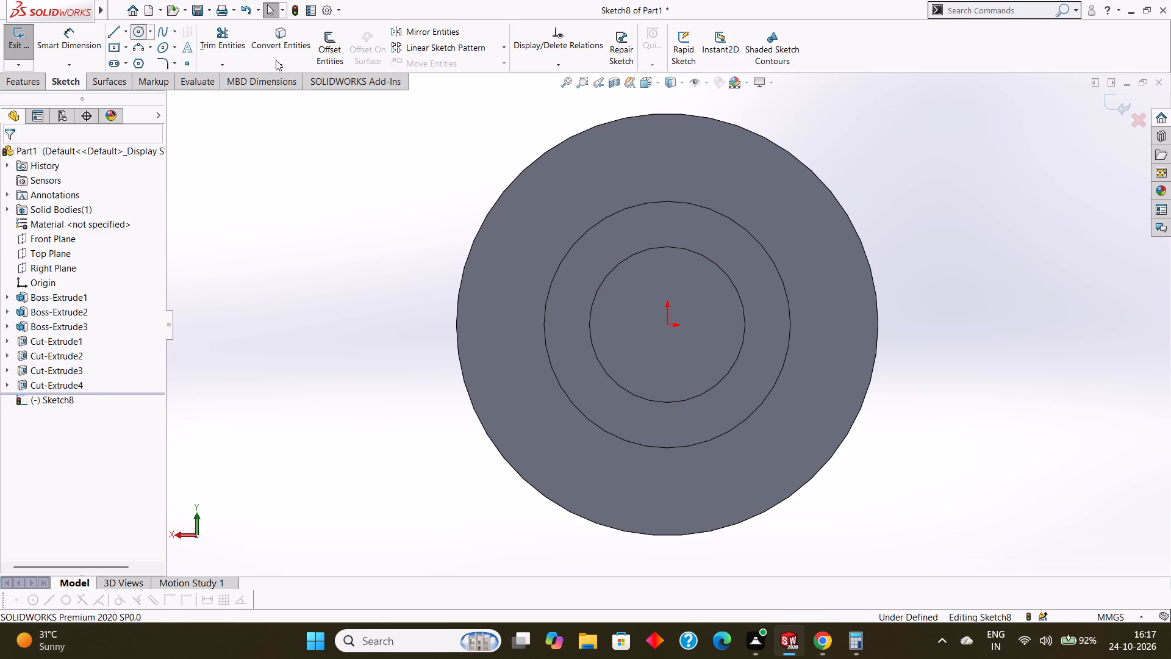
drag(670, 323, 691, 353)
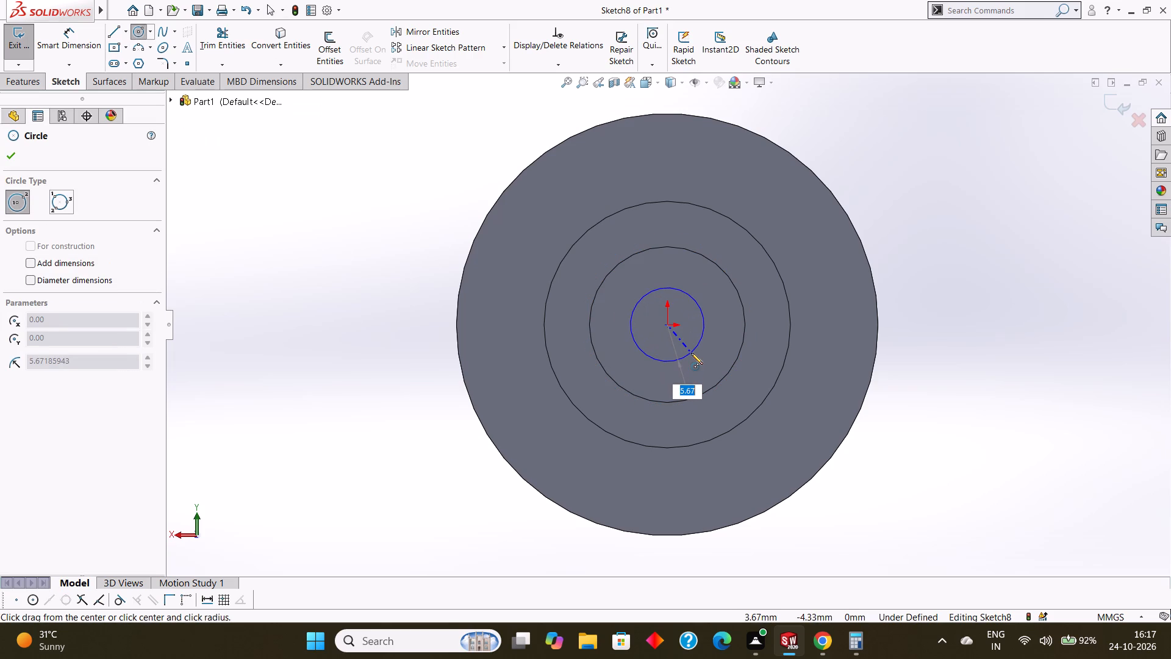
drag(691, 353, 698, 361)
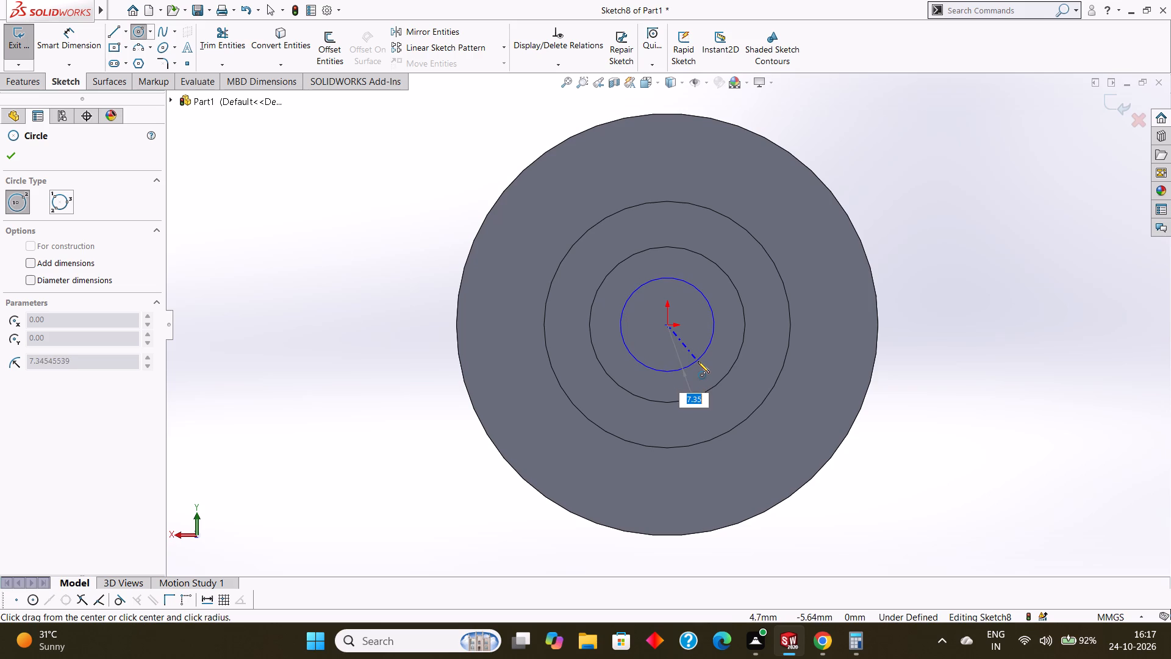
drag(698, 361, 704, 373)
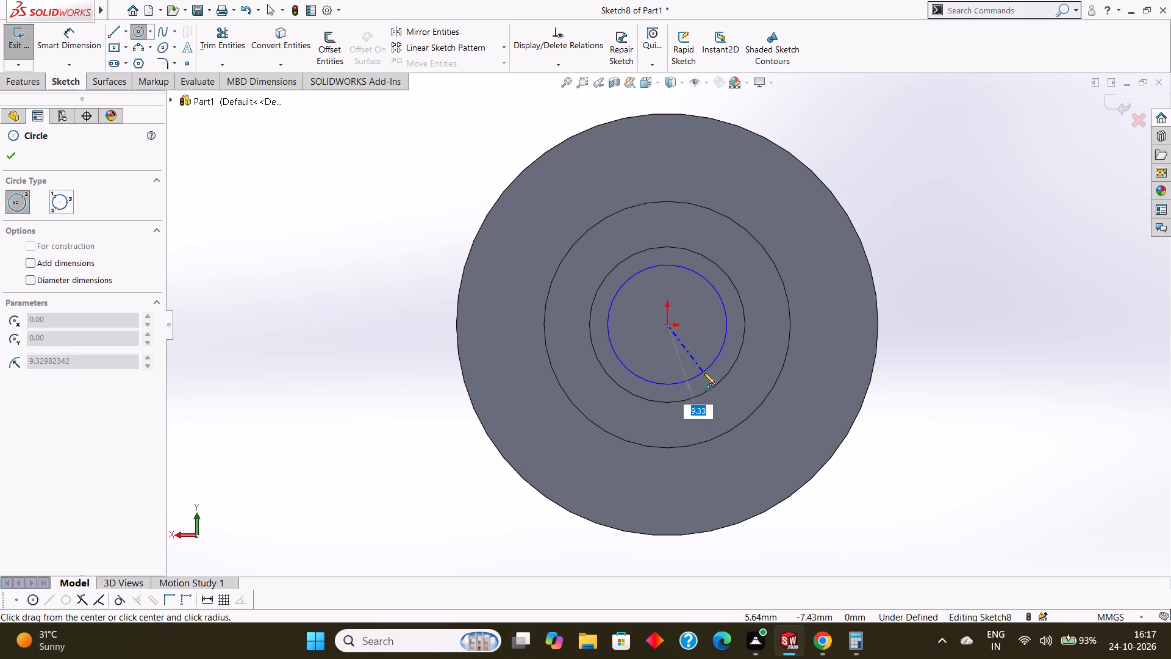
drag(704, 373, 701, 365)
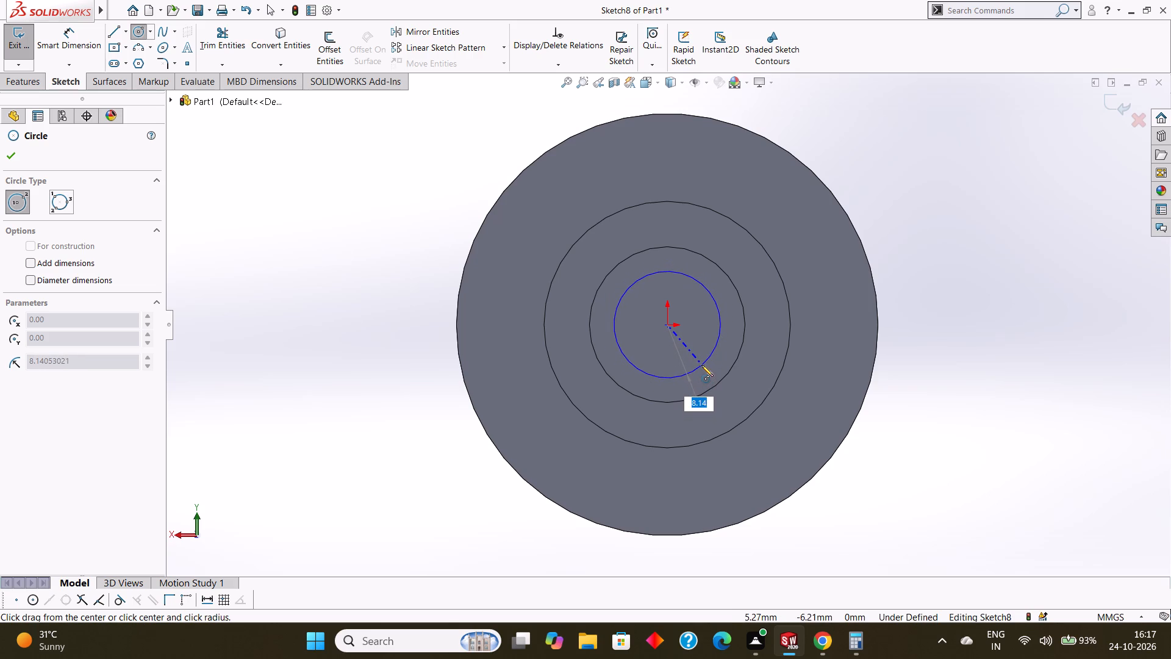
drag(701, 365, 706, 370)
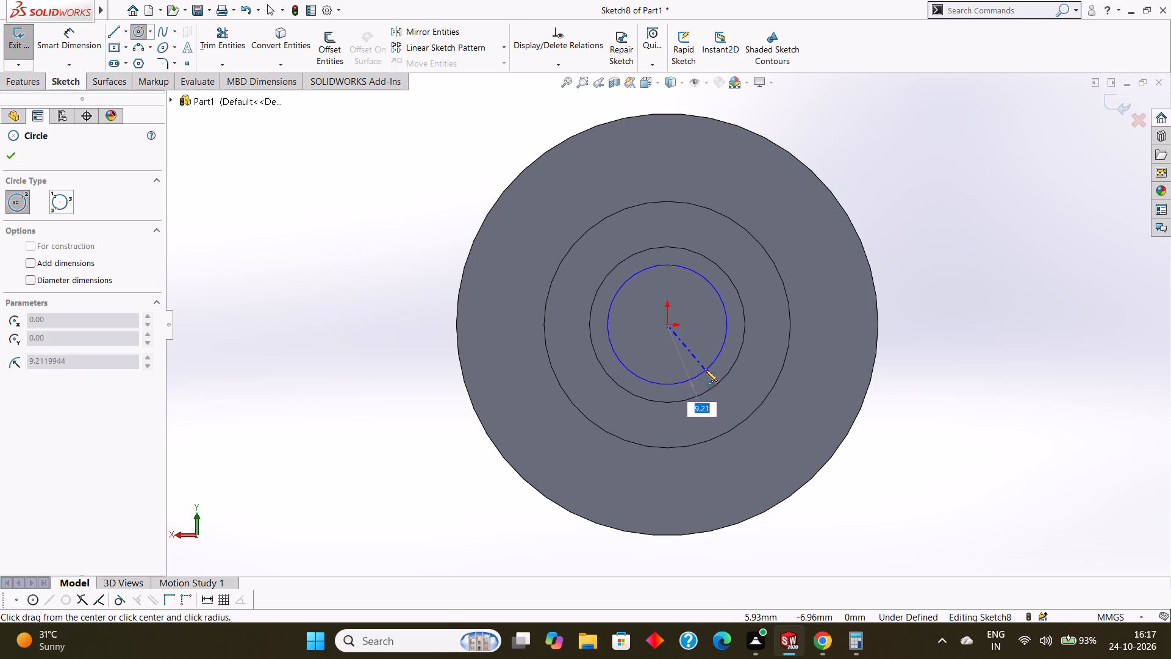
drag(706, 370, 704, 362)
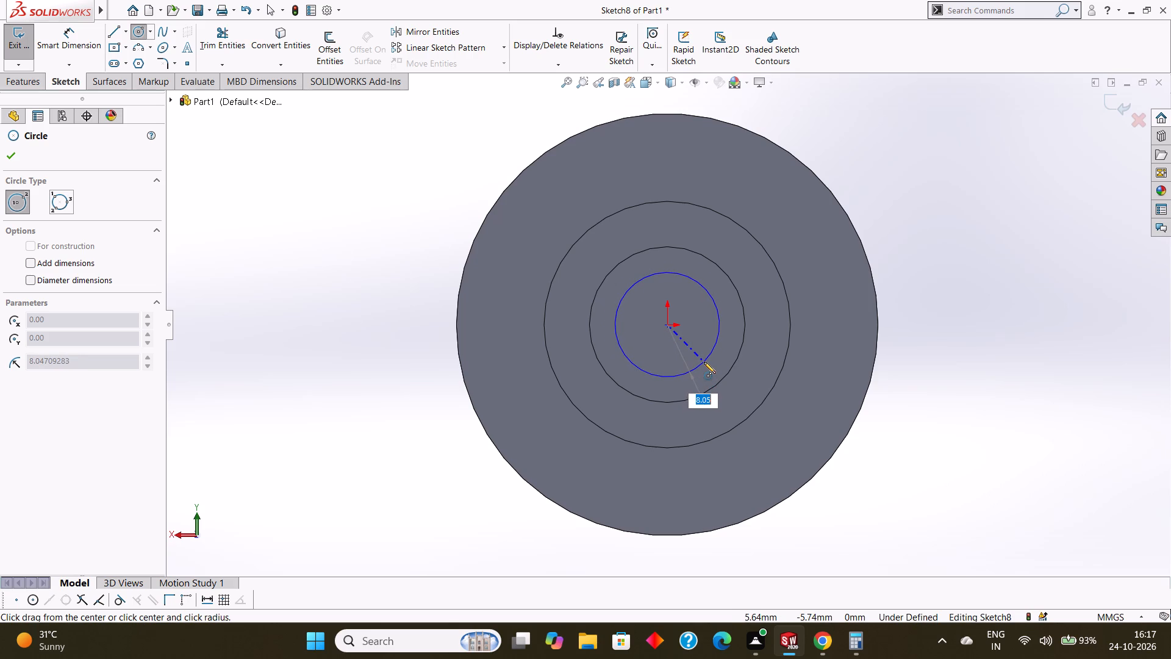
drag(704, 362, 698, 363)
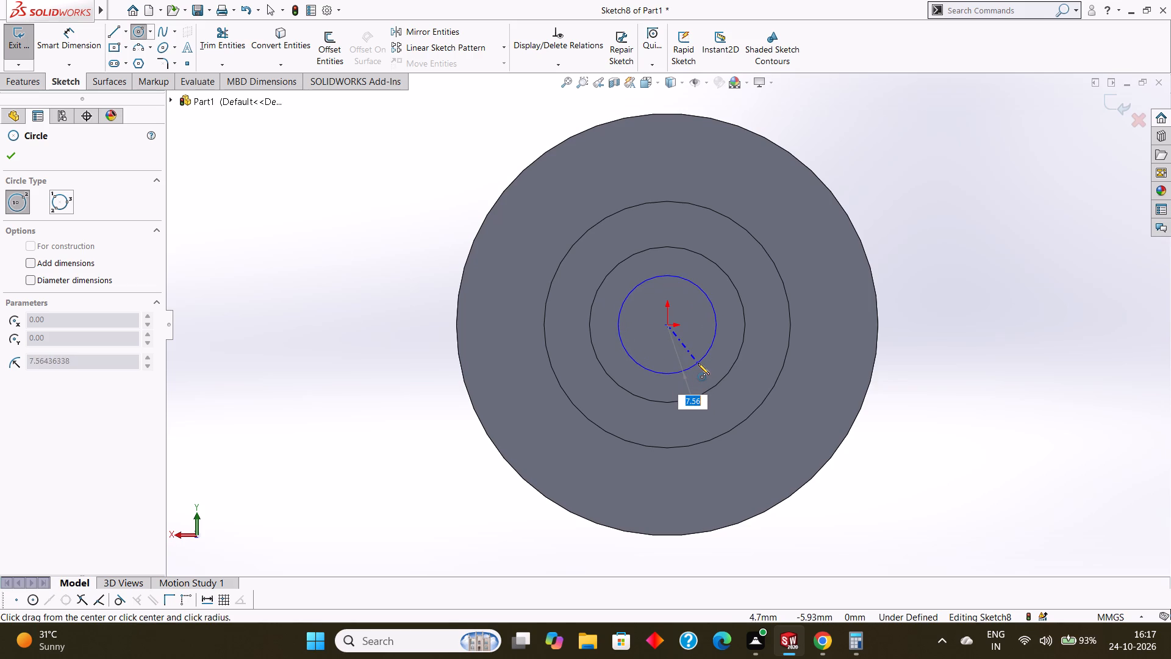
drag(698, 363, 700, 365)
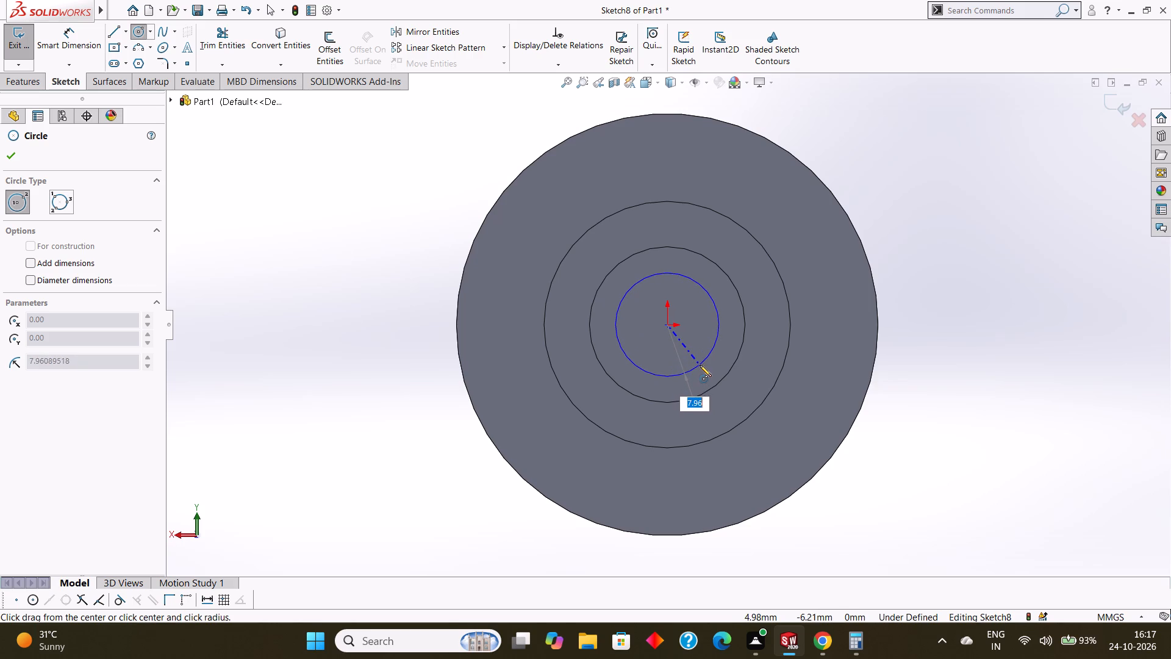
drag(700, 365, 709, 369)
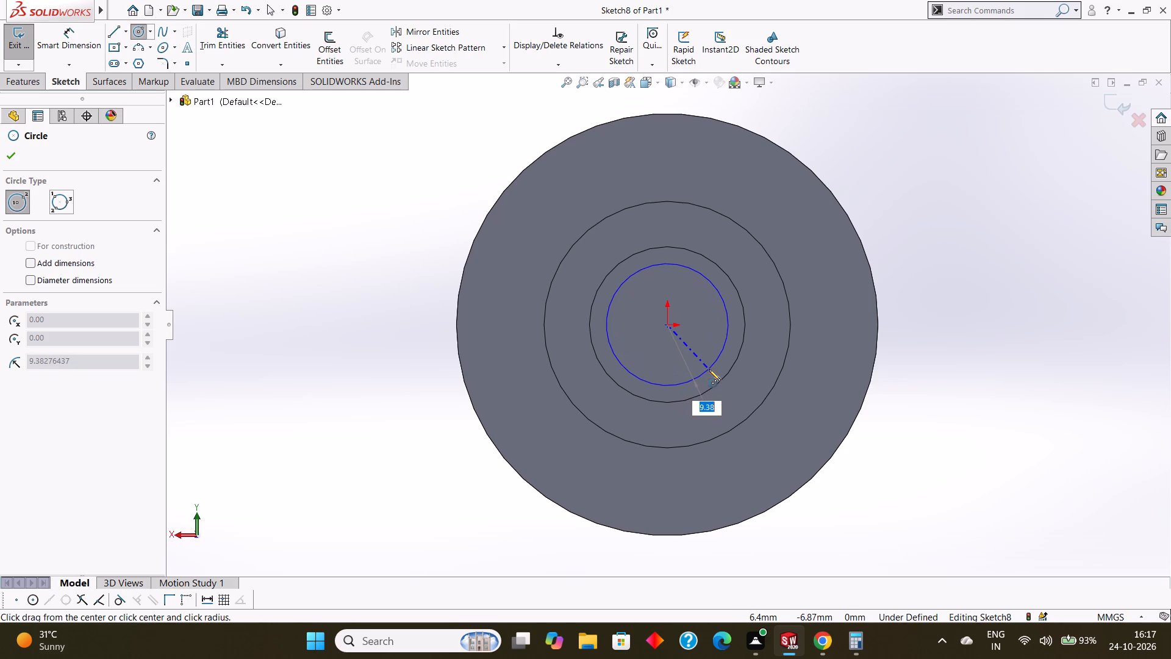
drag(709, 369, 711, 371)
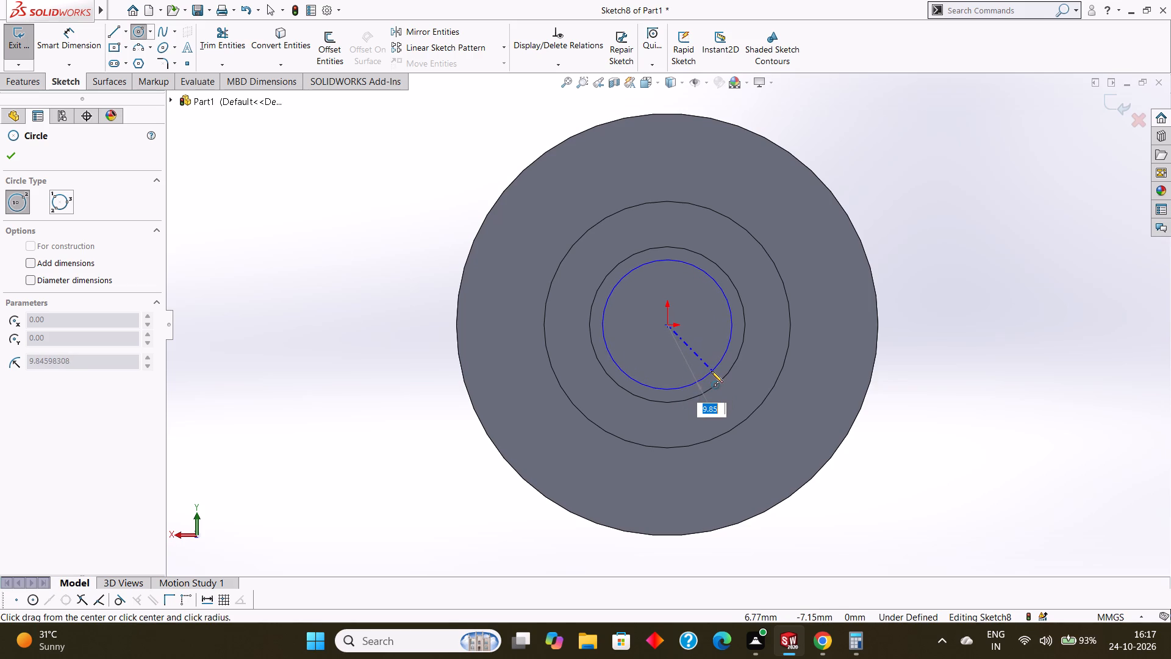
drag(711, 371, 709, 370)
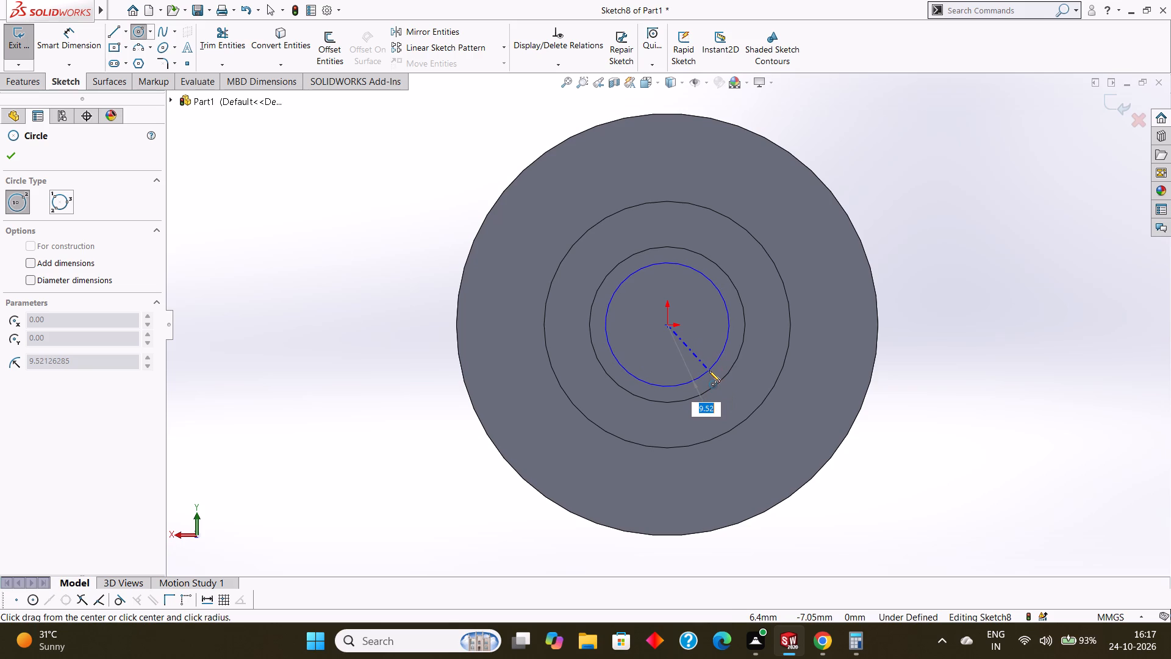
drag(709, 370, 700, 362)
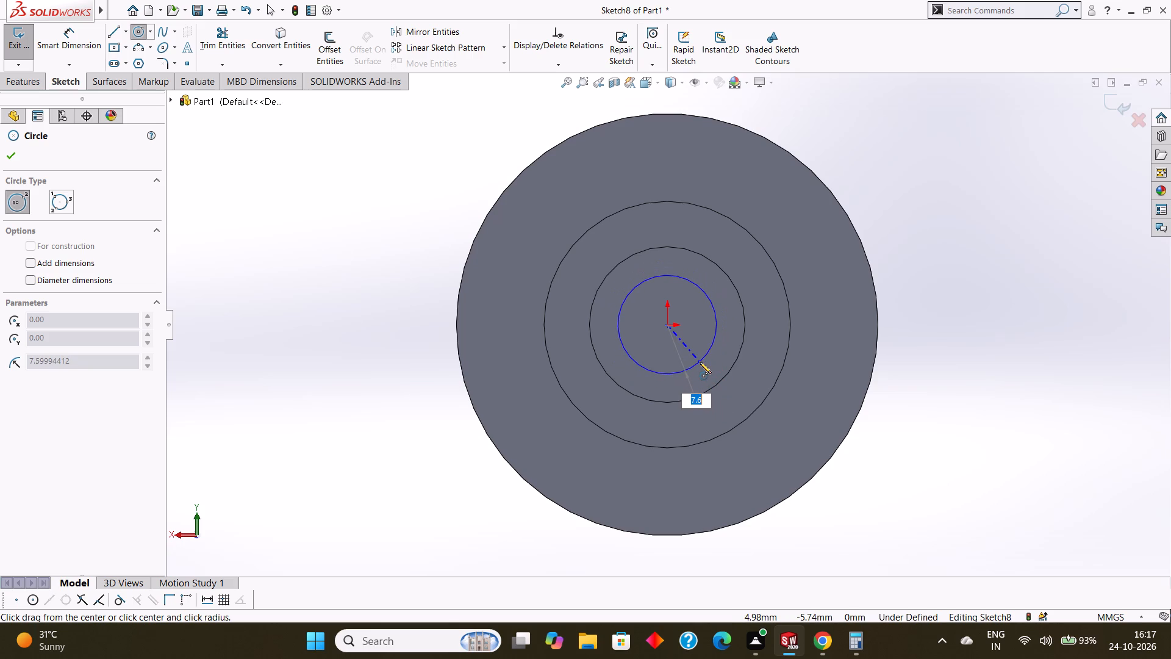
drag(700, 362, 698, 364)
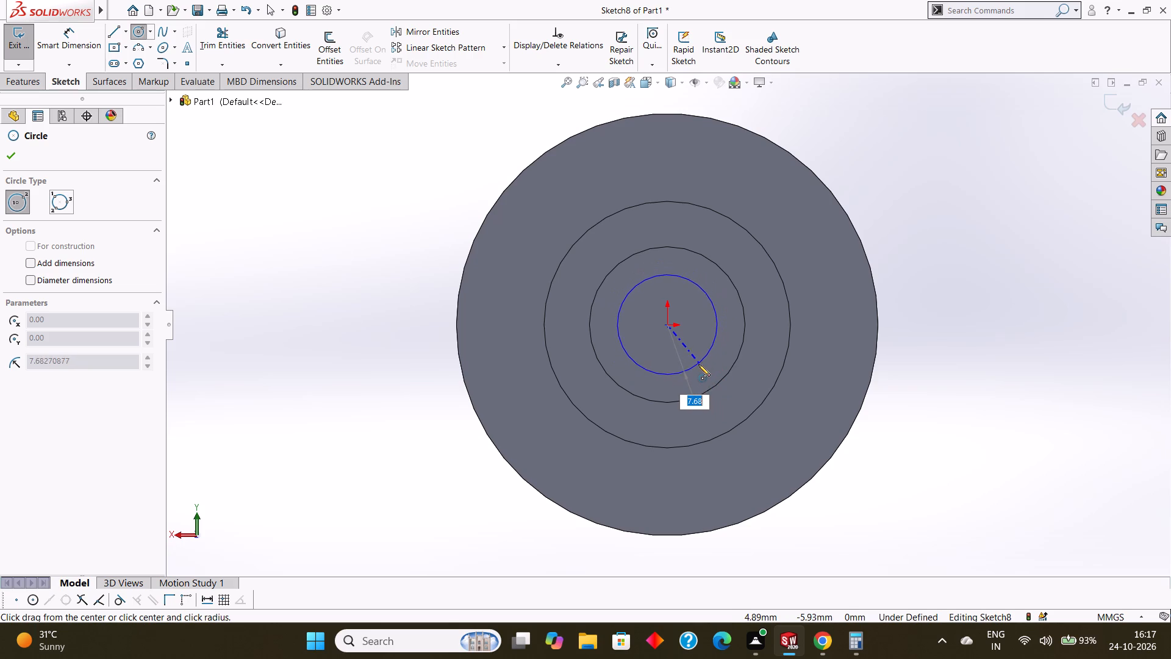
drag(698, 364, 698, 366)
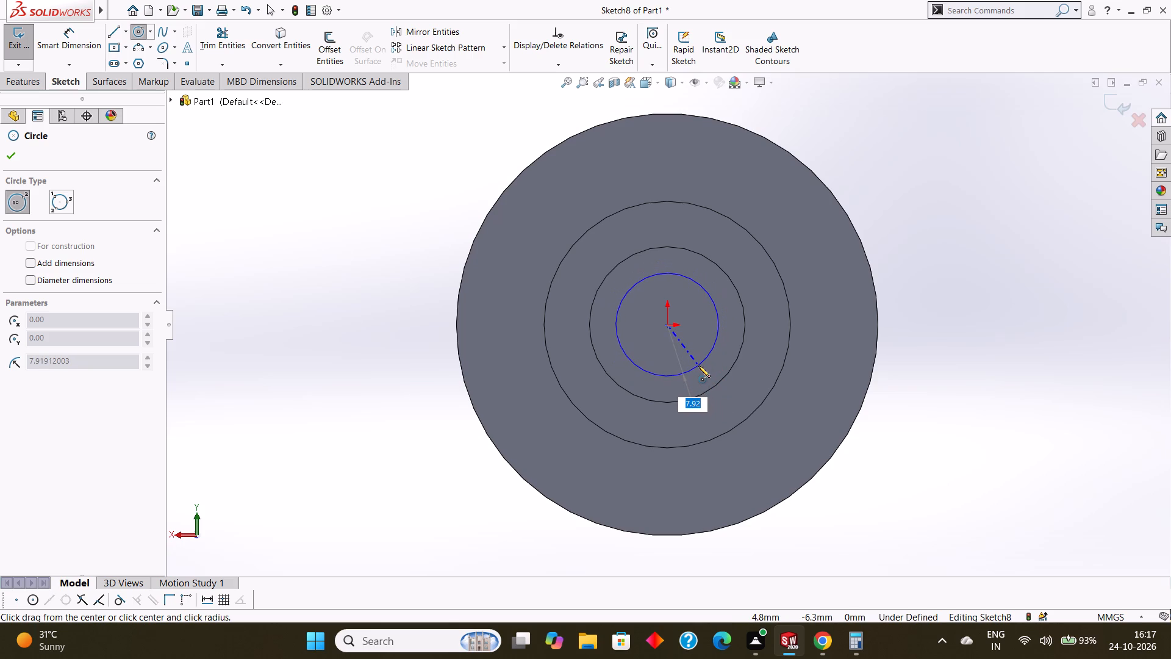
drag(698, 366, 698, 366)
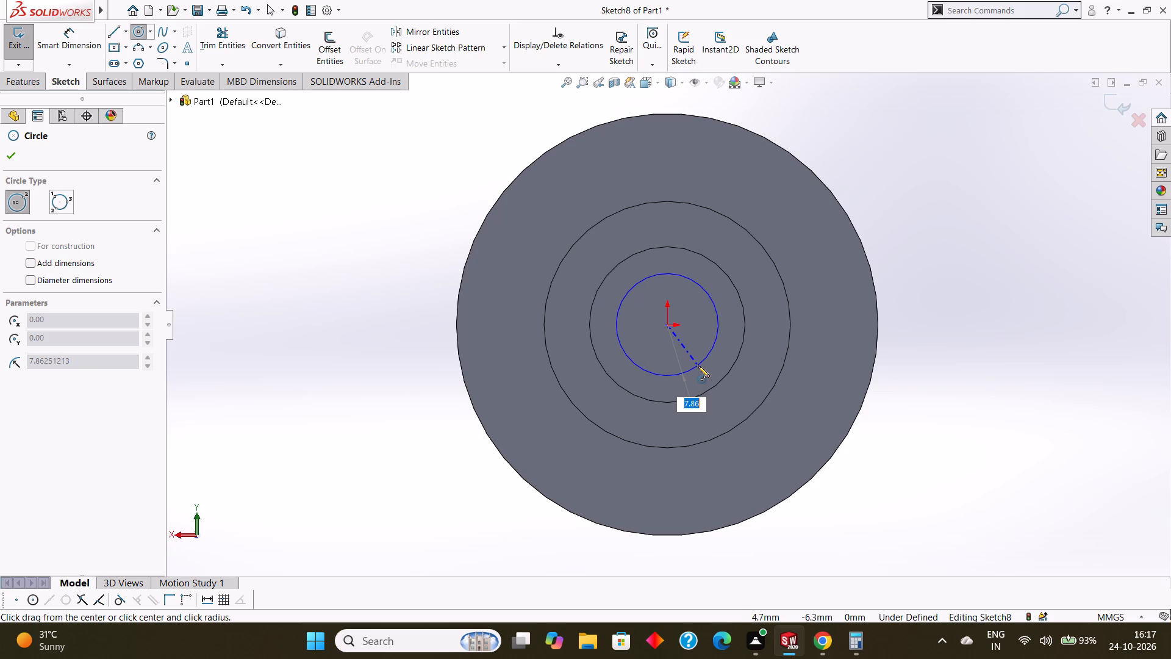
drag(698, 366, 697, 366)
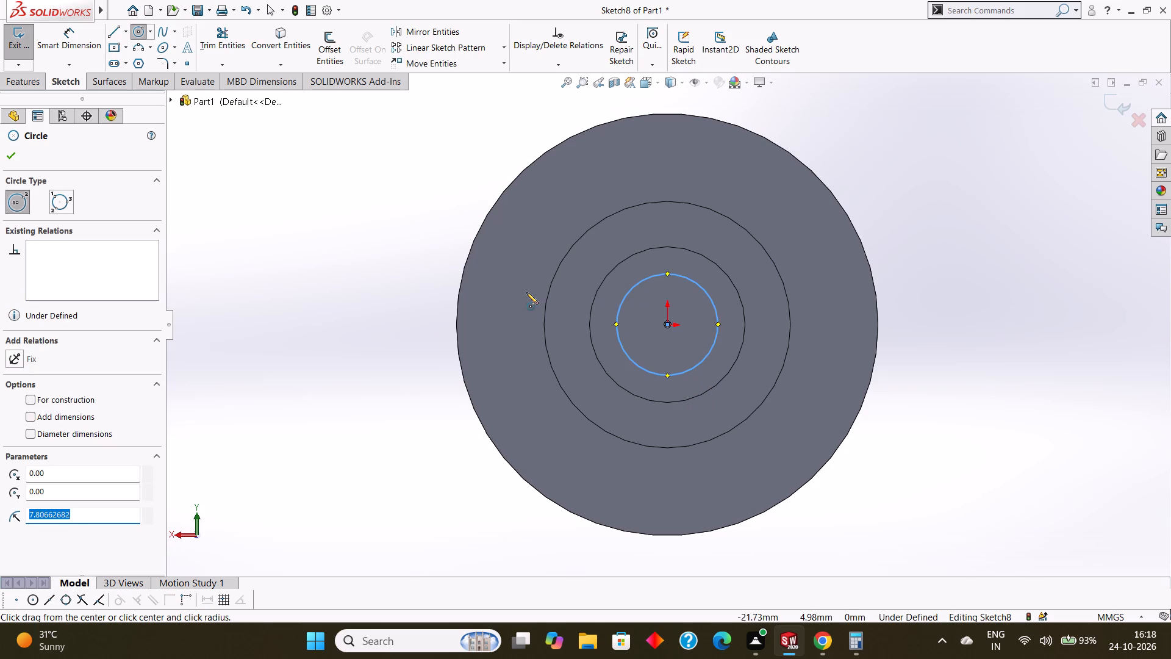
Set the radius of the new circle on the 26 mm bore's floor to 7 mm.
key(BackSpace)
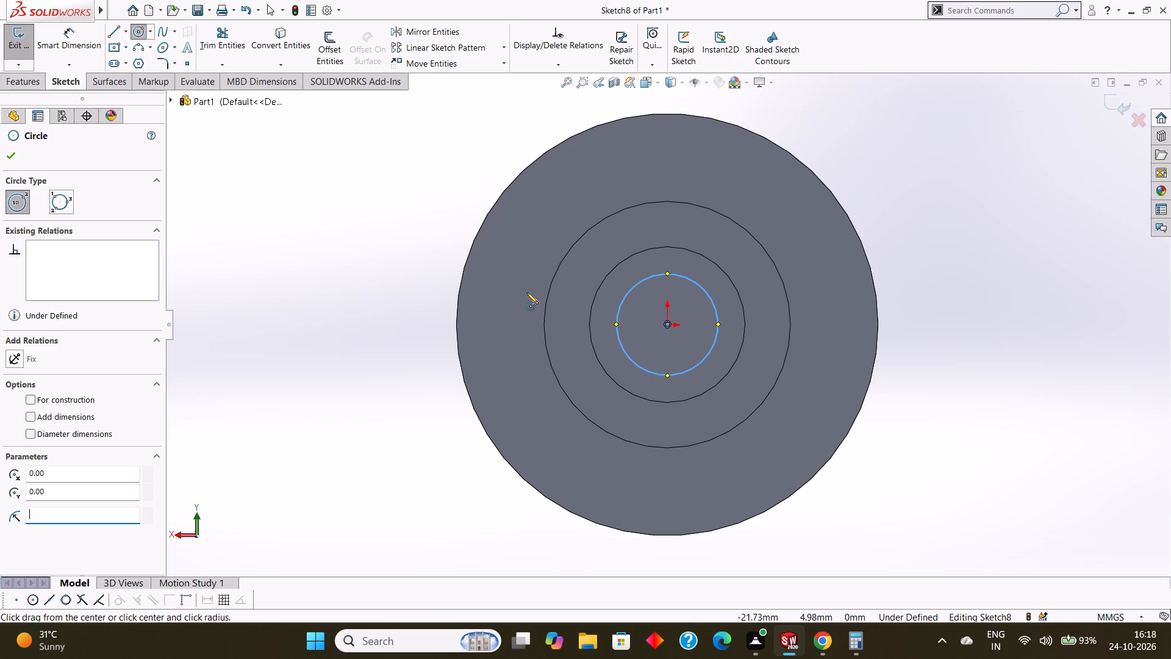
key(7)
key(Return)
click(7, 152)
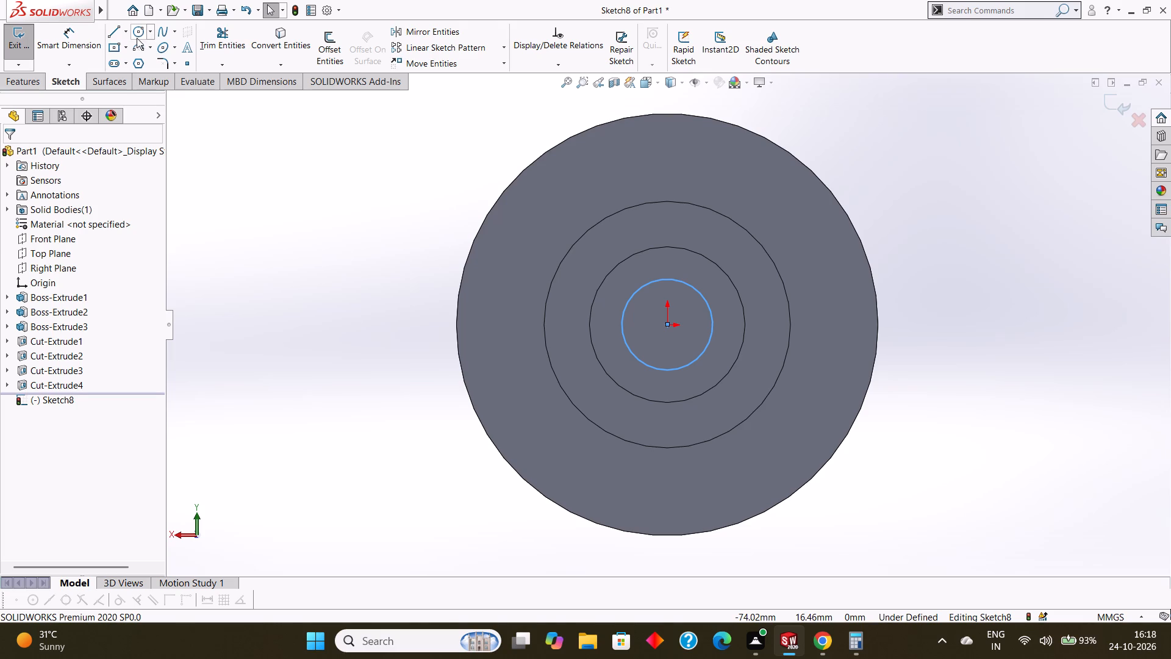
Cut the 14 mm circle into the floor of the 26 mm bore as a blind extruded cut 12 mm deep.
click(20, 80)
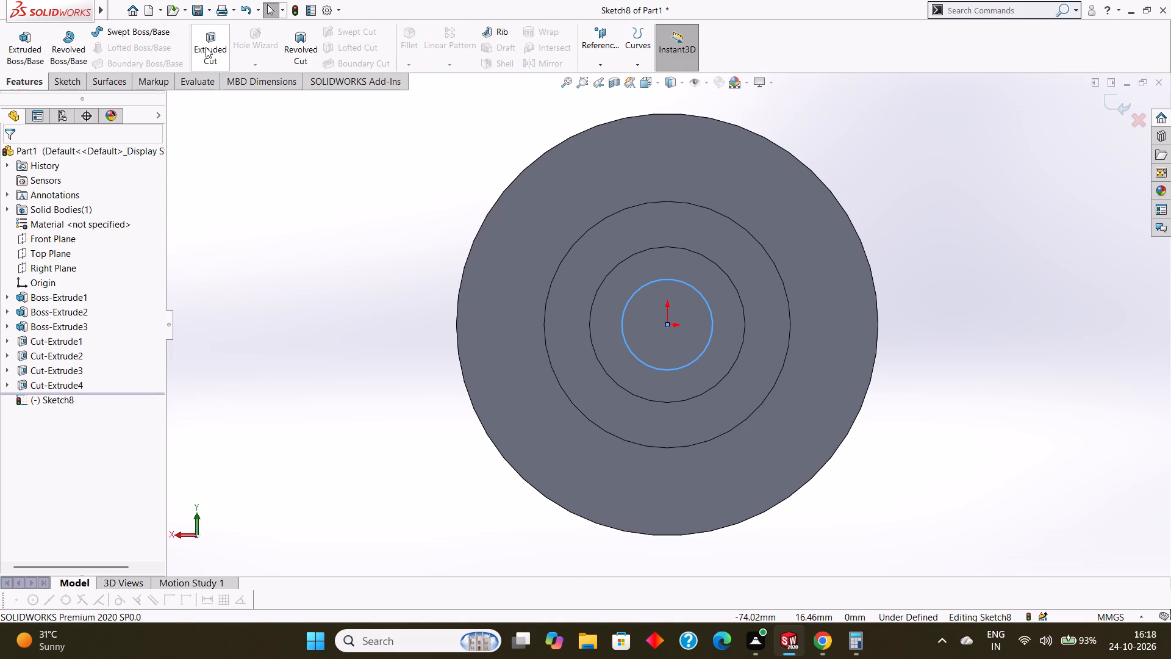
click(206, 47)
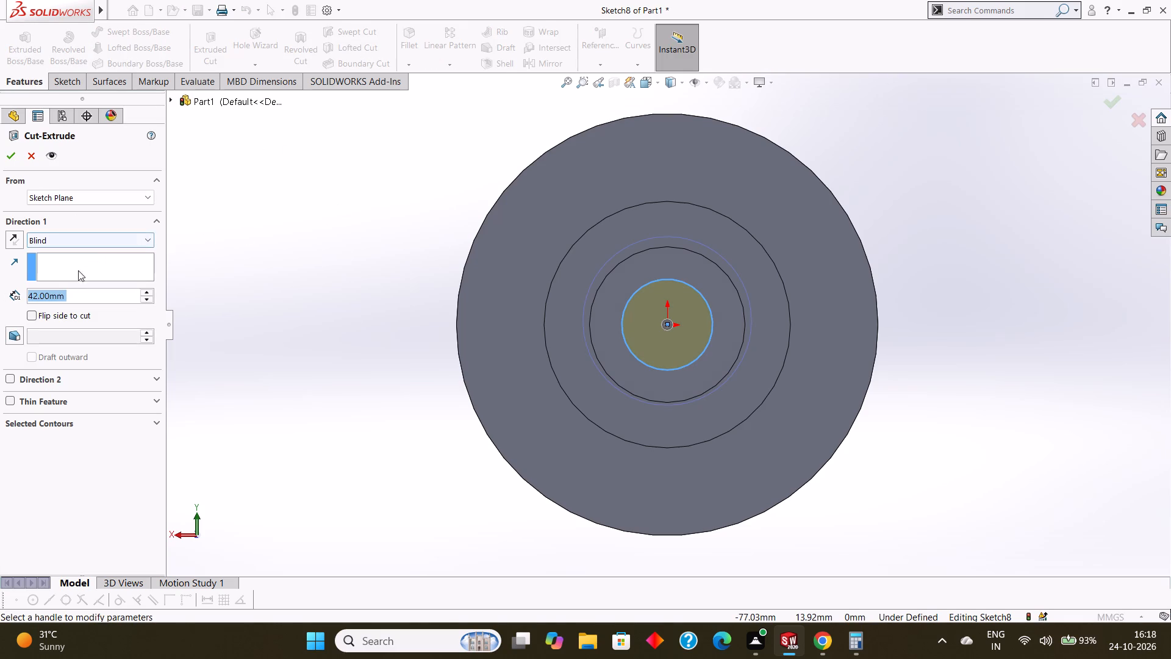
click(81, 292)
drag(93, 295, 29, 291)
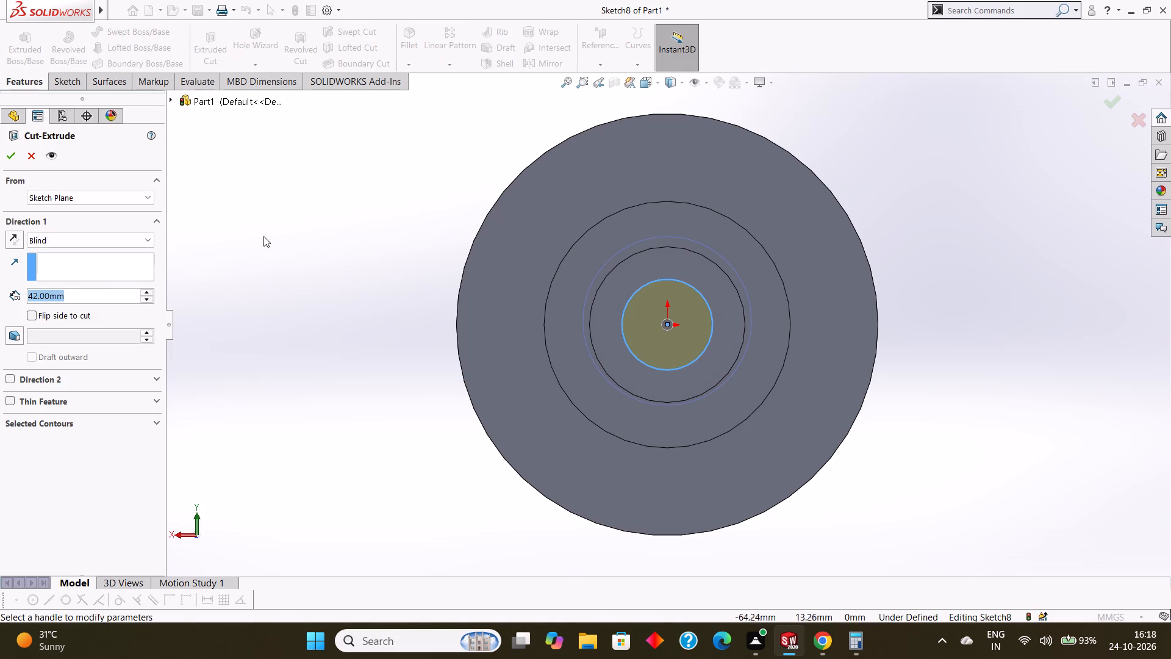
text(12)
key(Return)
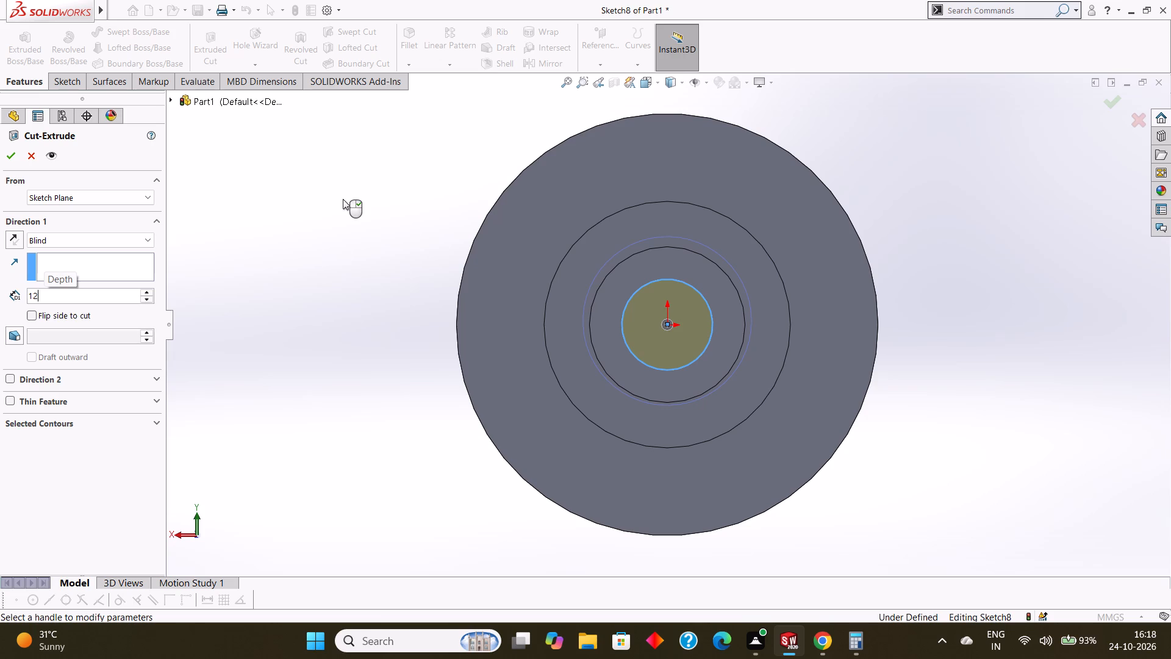
click(5, 157)
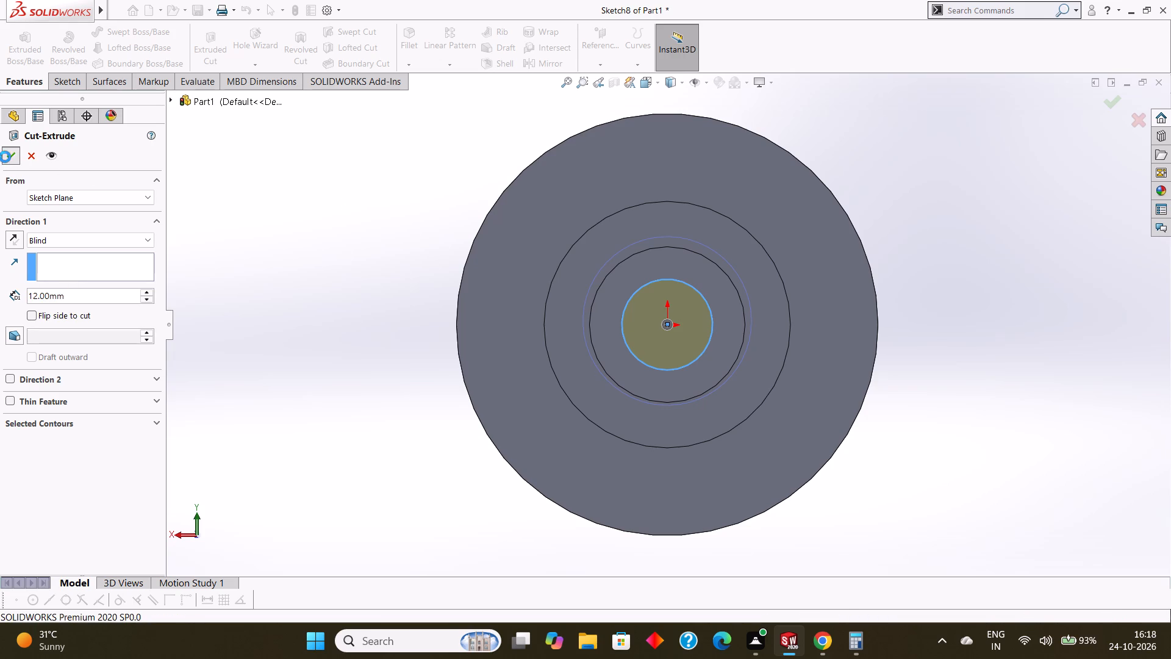
click(313, 192)
Start a Thread feature with a blind end condition on the circular edge of the 14 mm hole at its opening.
middle_drag(367, 218, 371, 194)
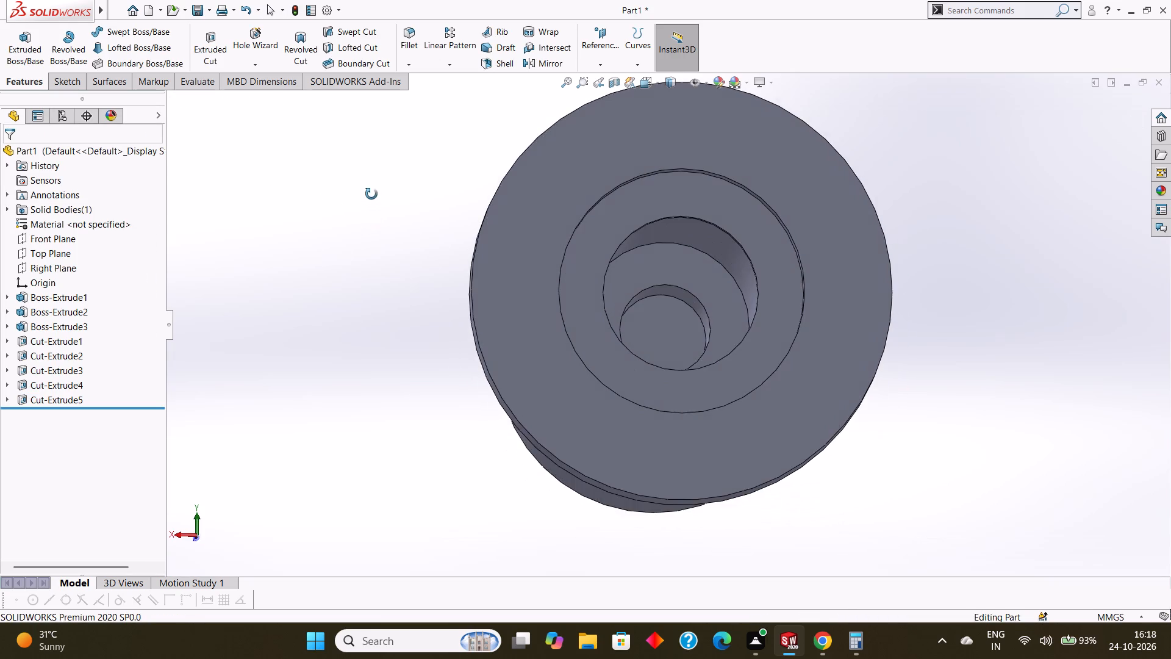
middle_drag(371, 194, 370, 212)
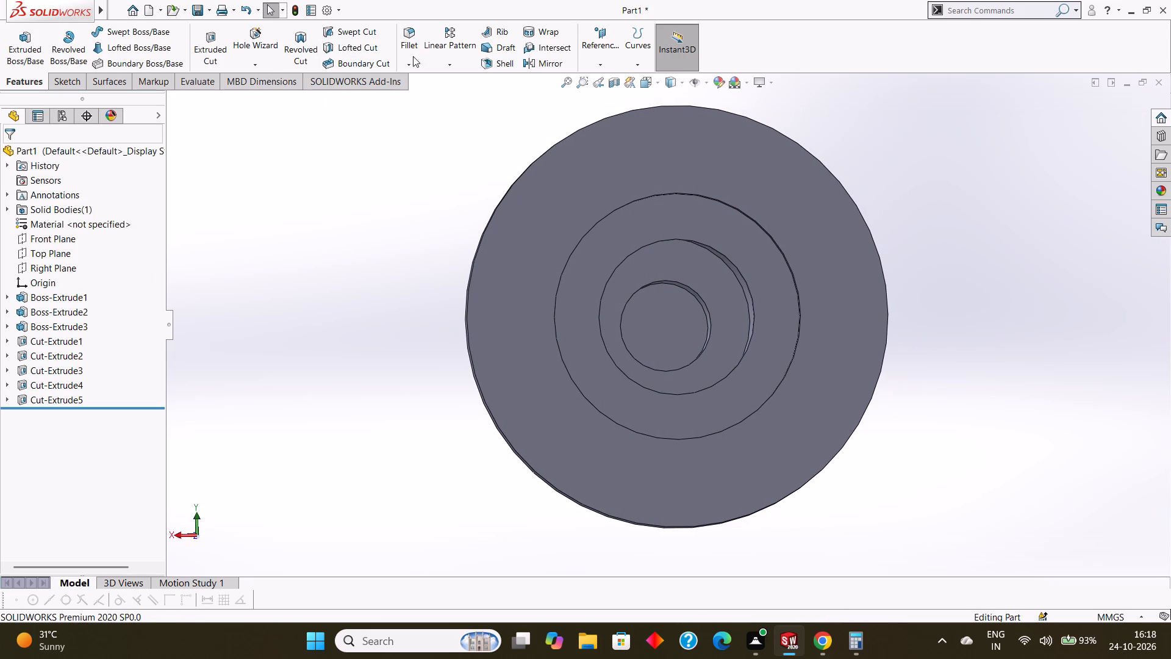
middle_drag(445, 187, 446, 171)
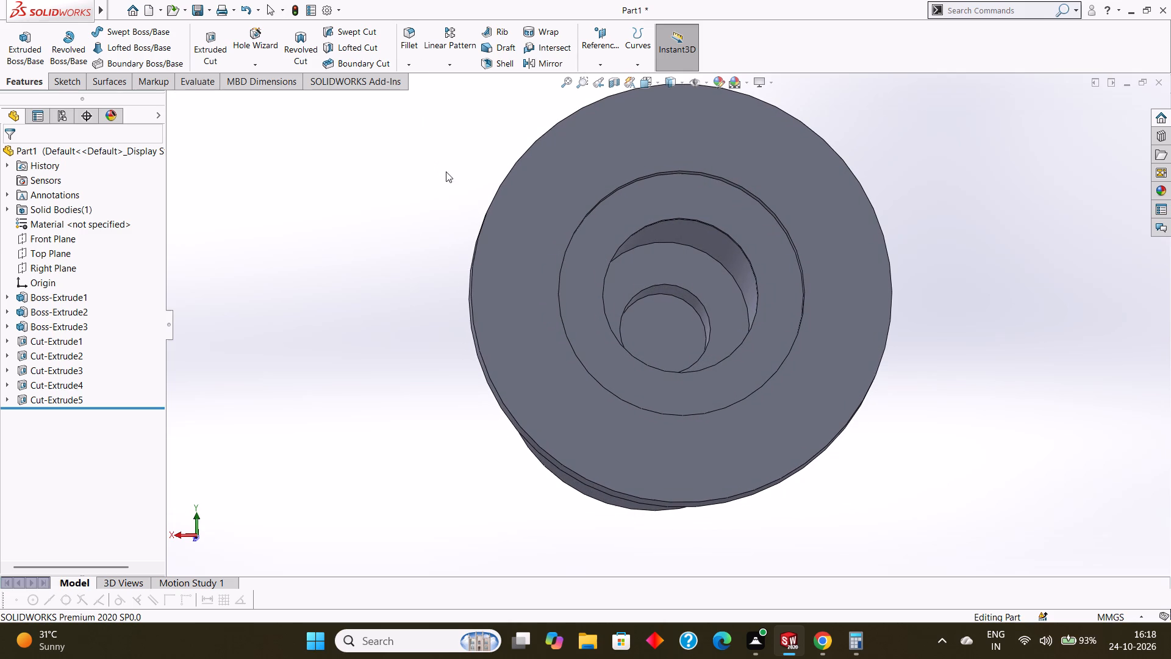
click(261, 65)
click(271, 107)
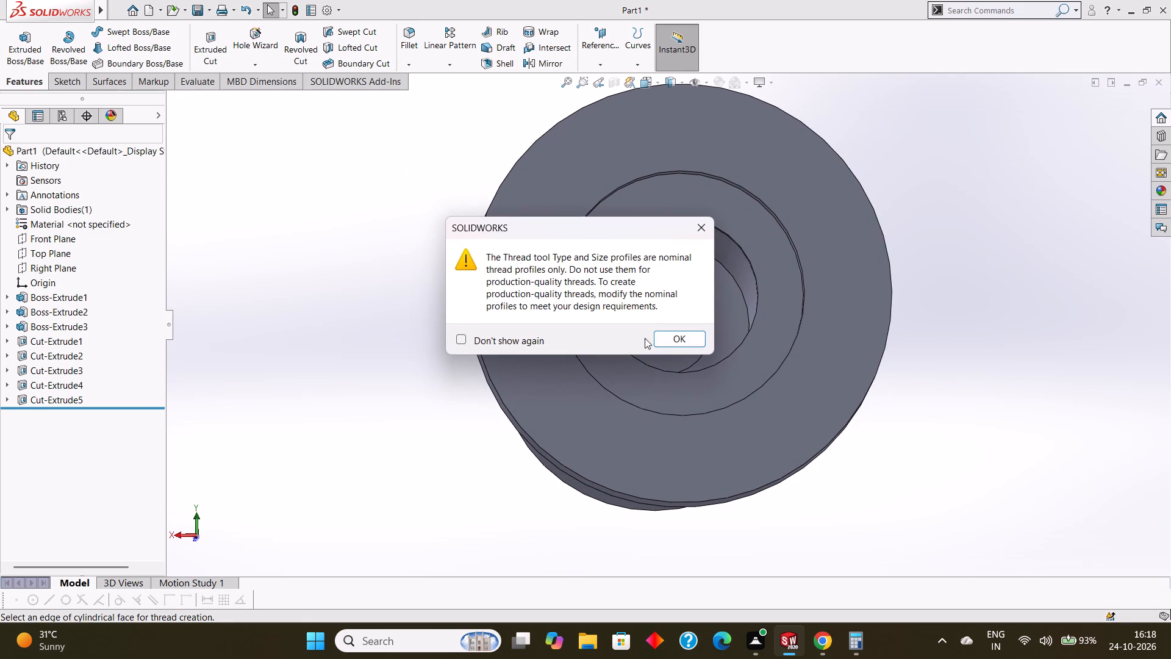
click(661, 339)
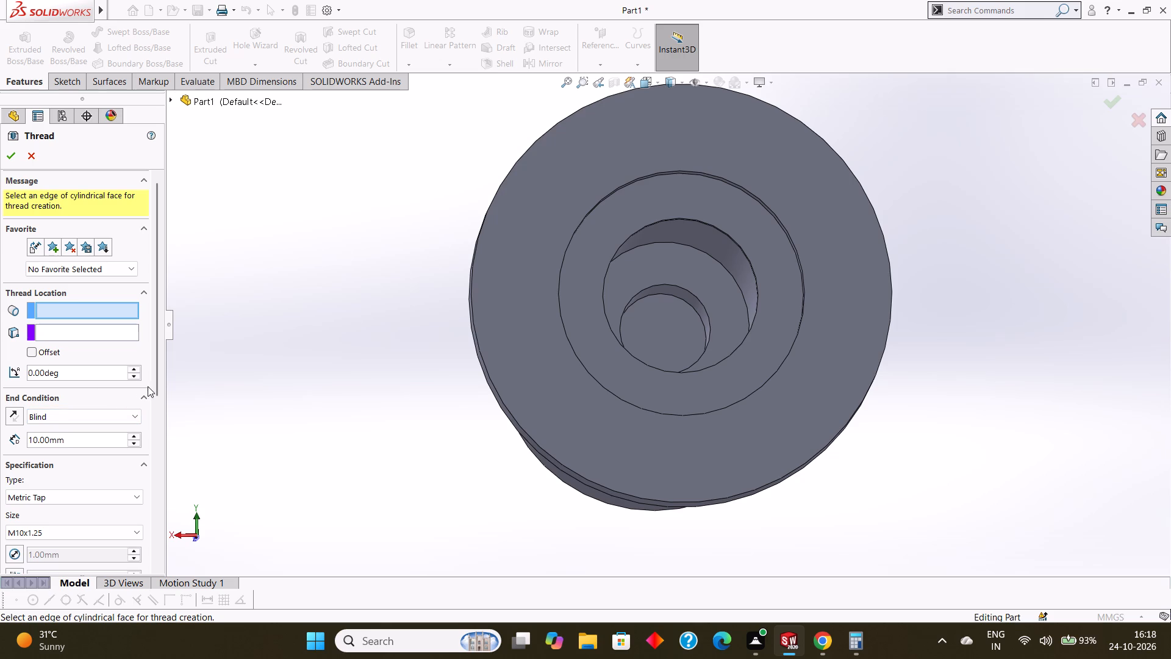
drag(156, 371, 164, 417)
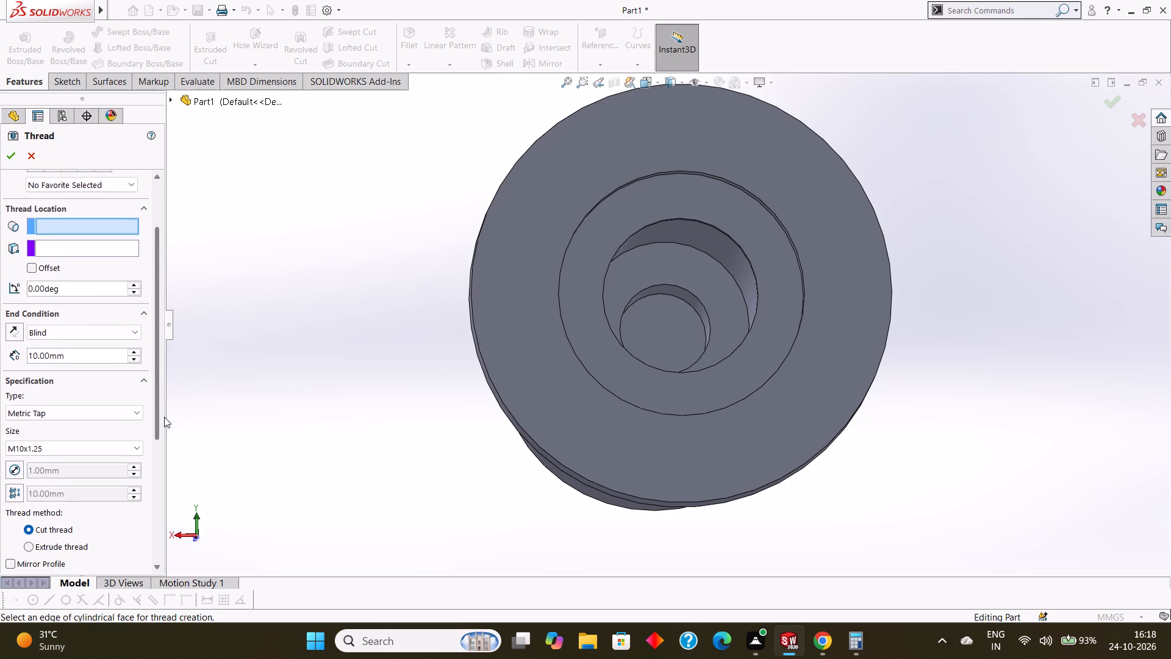
drag(164, 417, 166, 427)
click(71, 342)
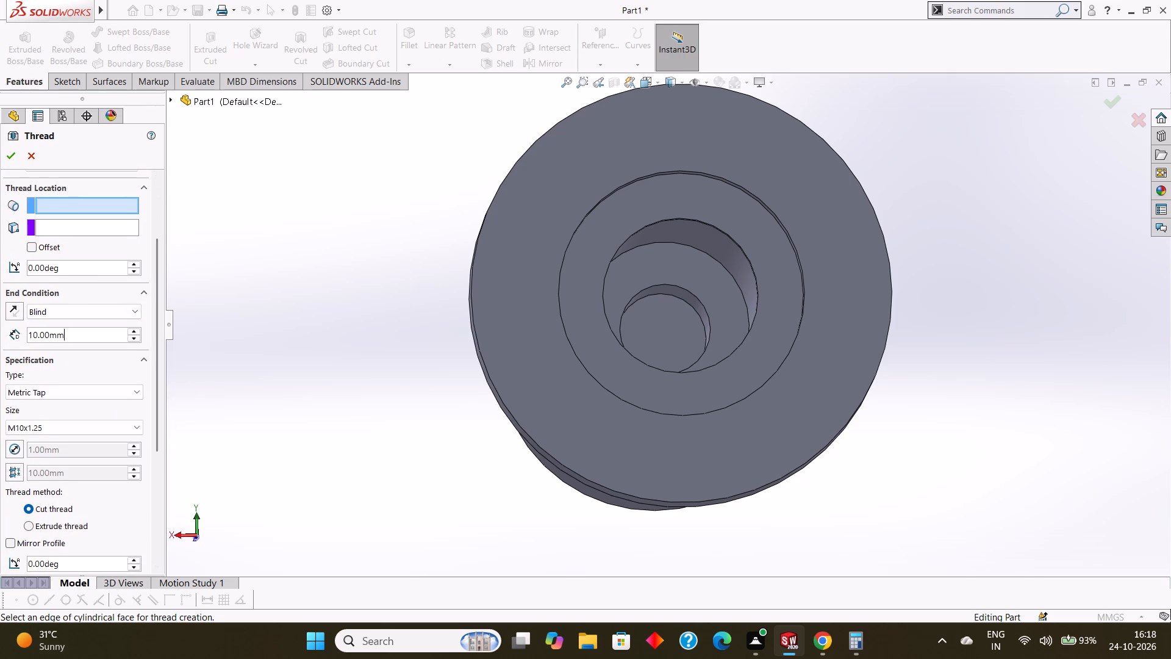
drag(84, 336, 30, 336)
text(12)
key(Return)
click(682, 289)
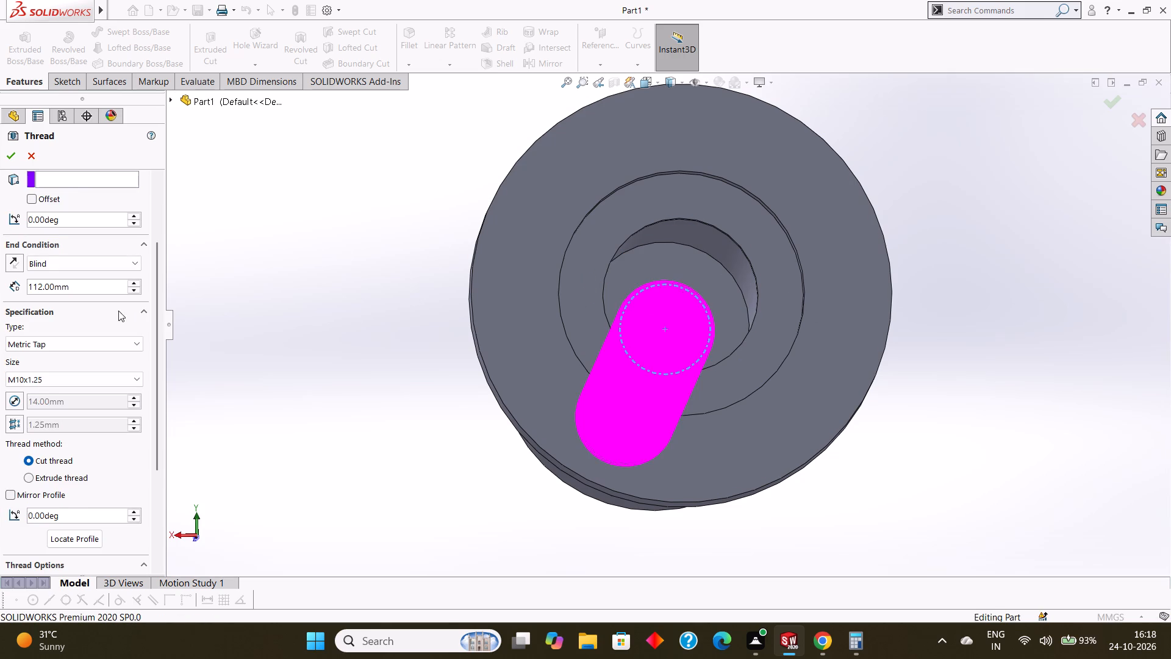
Set the thread's blind depth to 12 mm and create it as a Metric Tap M10x1.25 cut thread.
click(80, 288)
drag(100, 290, 19, 282)
text(12)
key(Return)
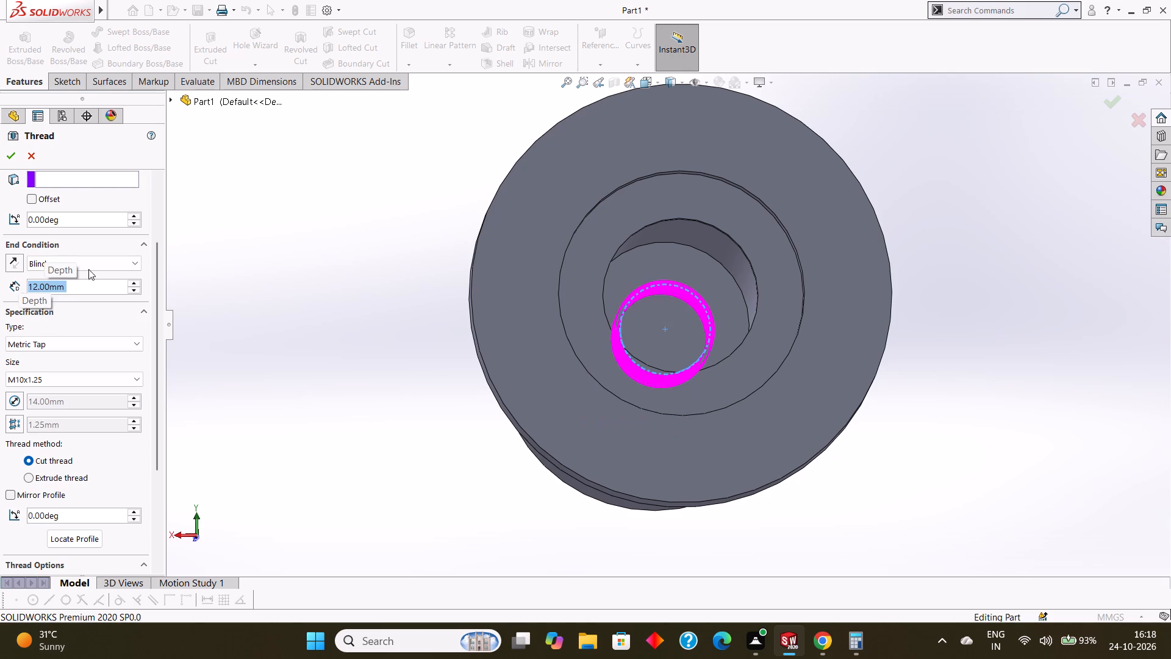
middle_drag(335, 297, 342, 269)
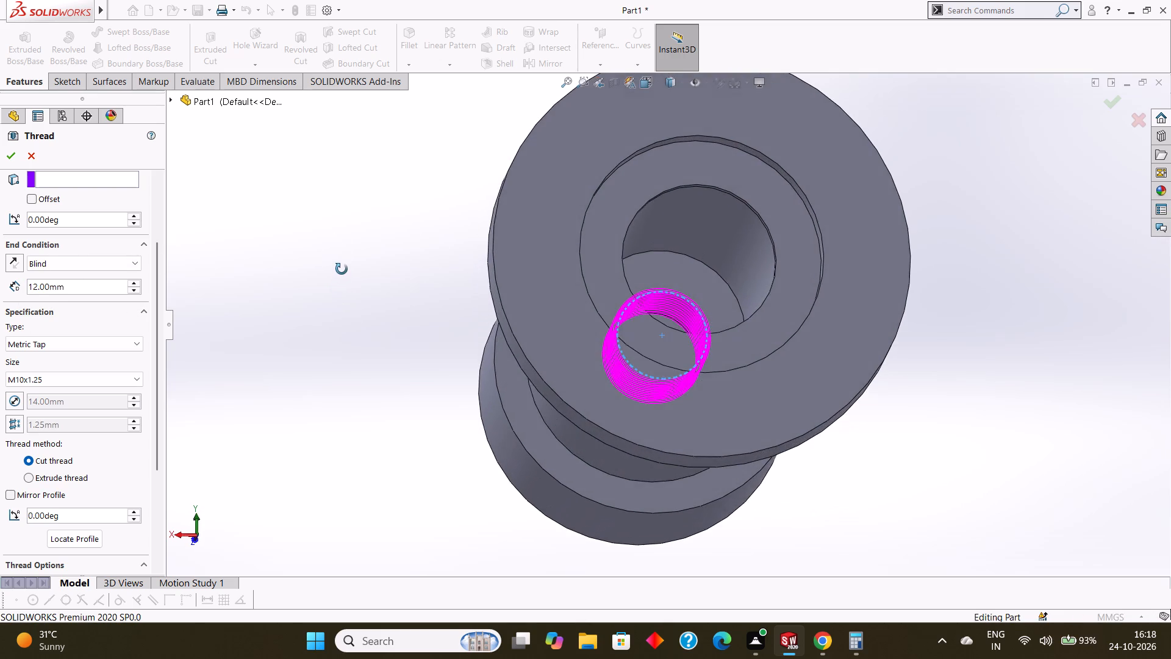
middle_drag(342, 269, 340, 290)
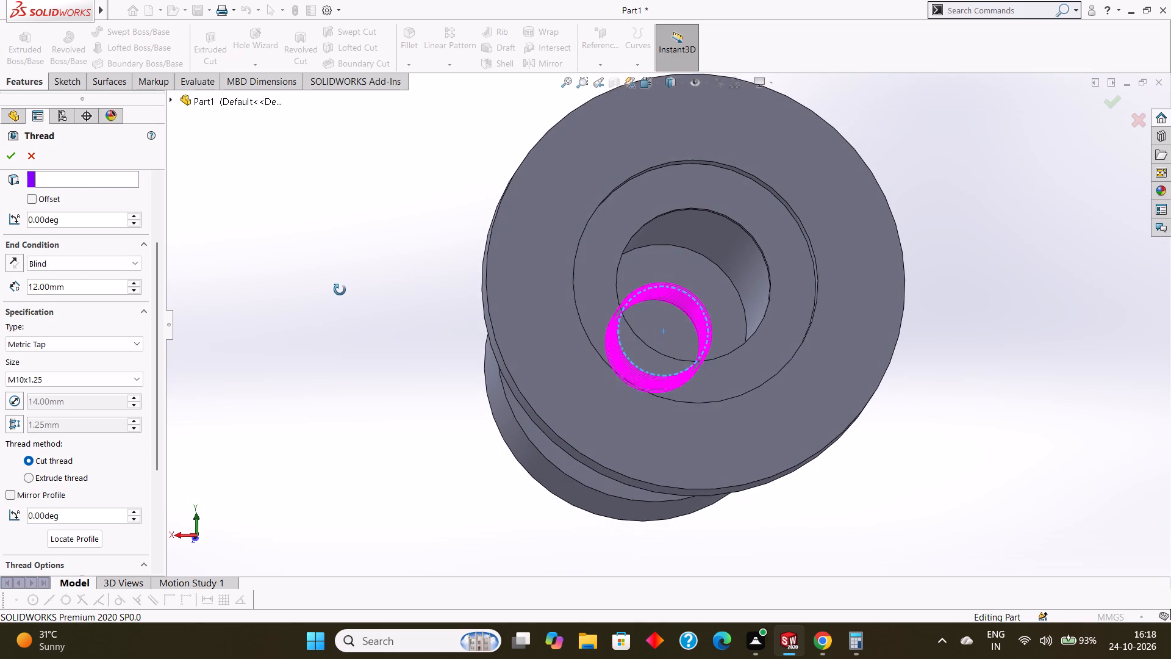
middle_drag(340, 290, 339, 290)
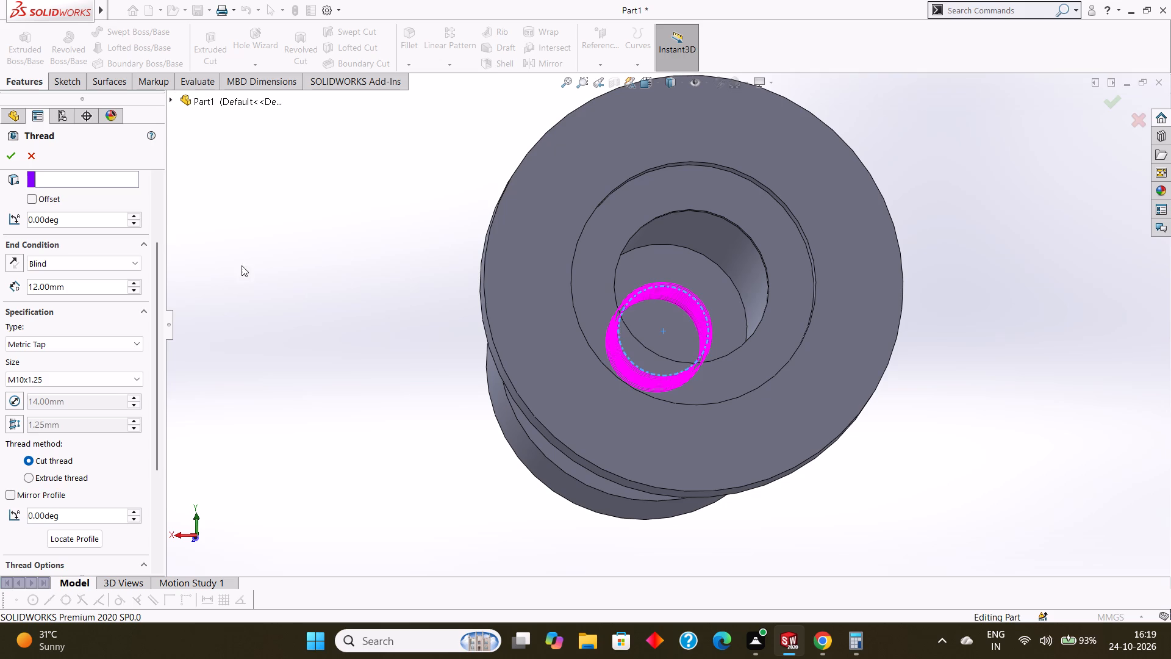
middle_click(250, 265)
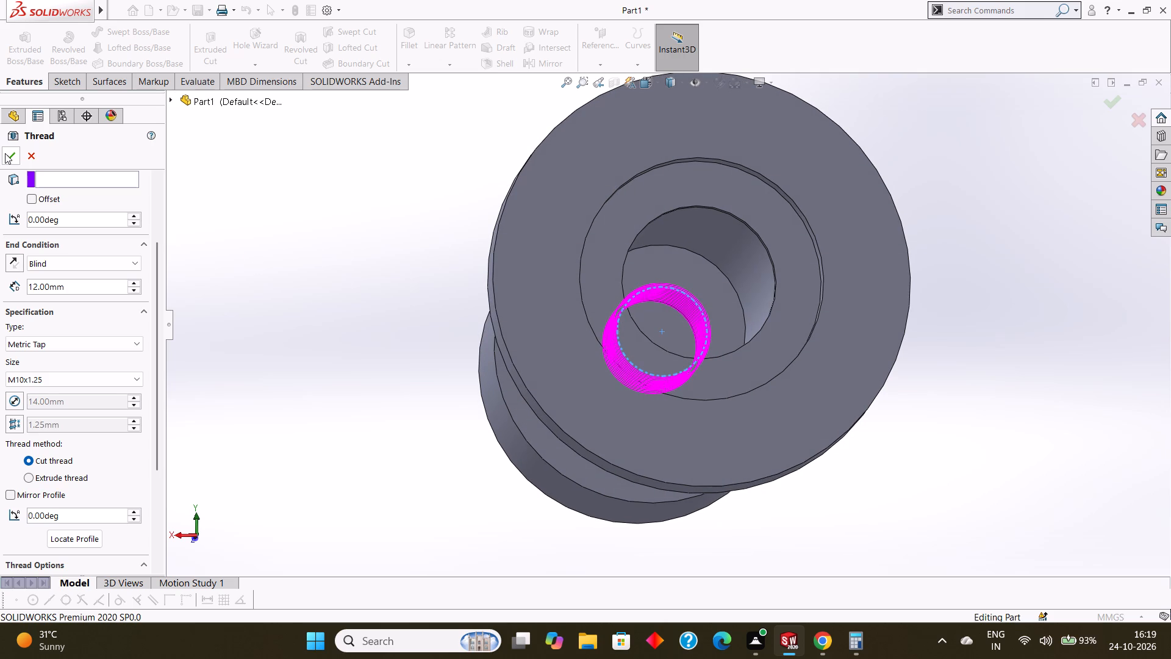
click(5, 153)
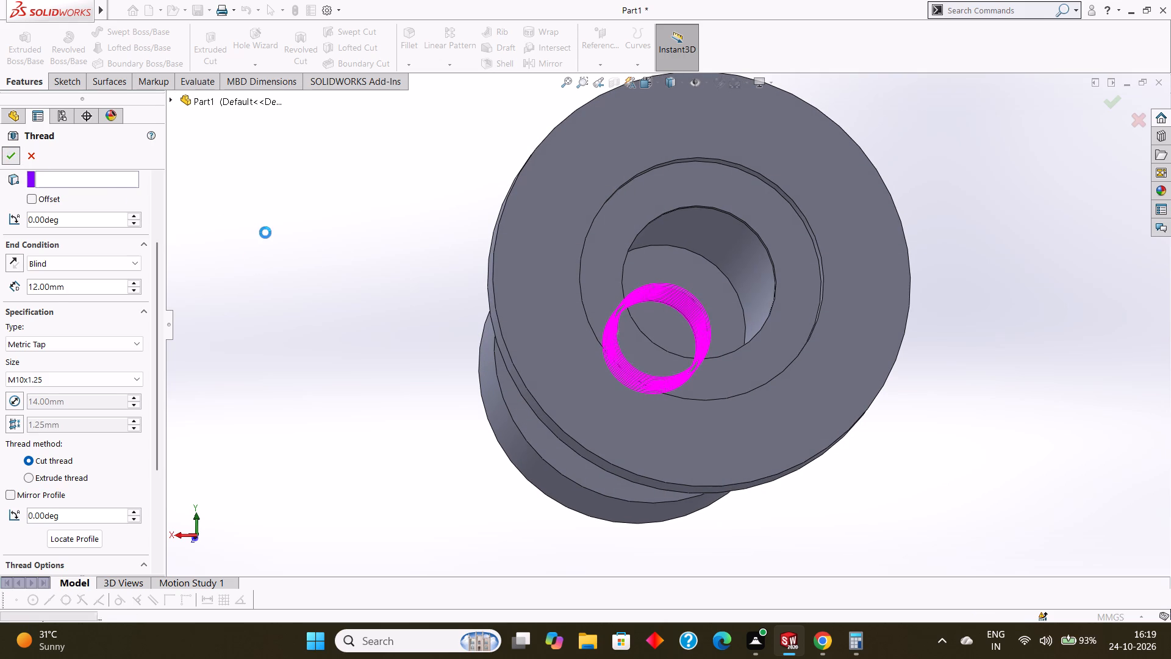
Examine the part from the 48 mm step's end, checking the 16 mm blind hole and the stepped outer profile.
middle_drag(311, 240, 446, 181)
middle_drag(438, 281, 507, 182)
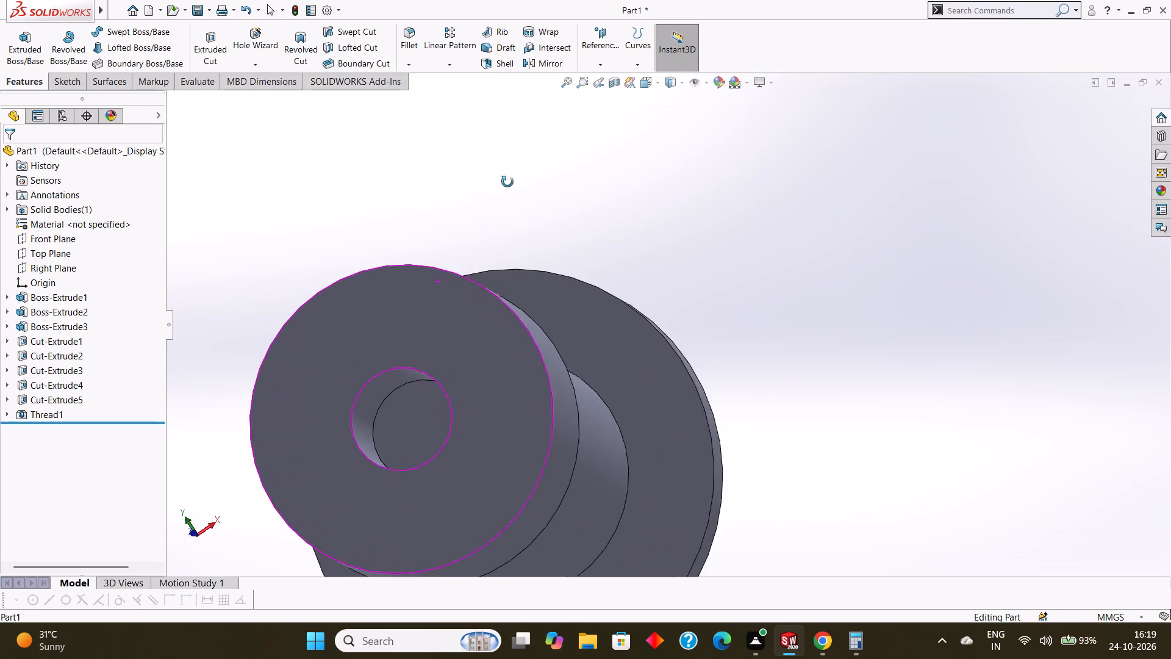
middle_drag(507, 182, 509, 182)
scroll(519, 213, up, 3)
middle_drag(602, 262, 625, 216)
middle_drag(639, 273, 640, 261)
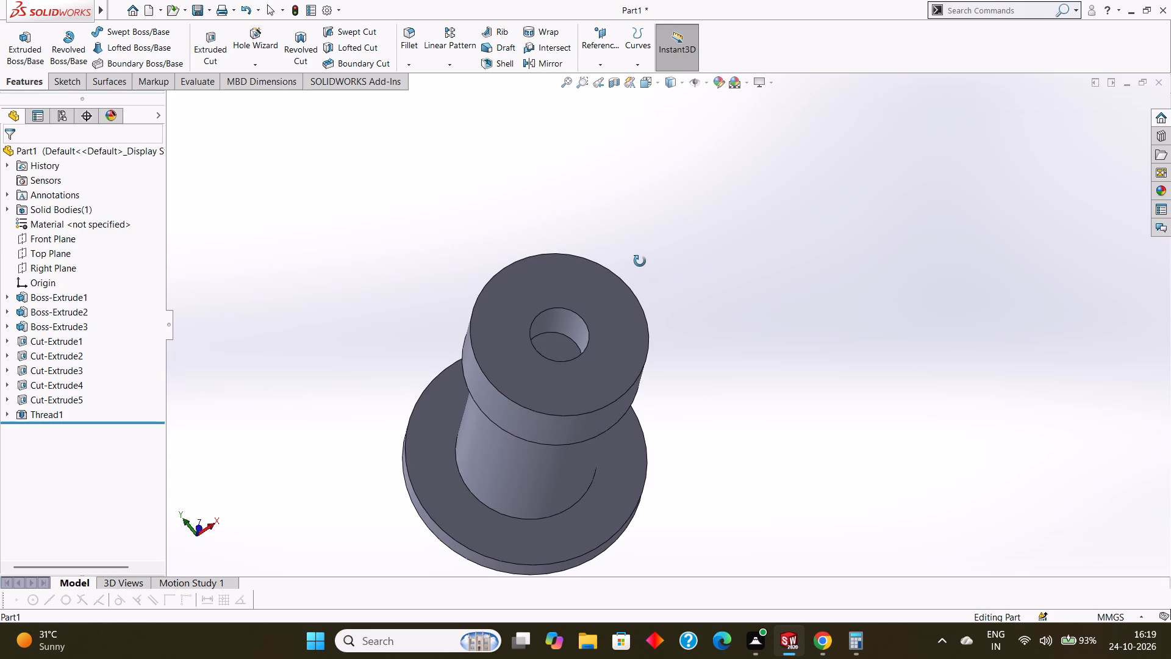
middle_drag(640, 261, 640, 259)
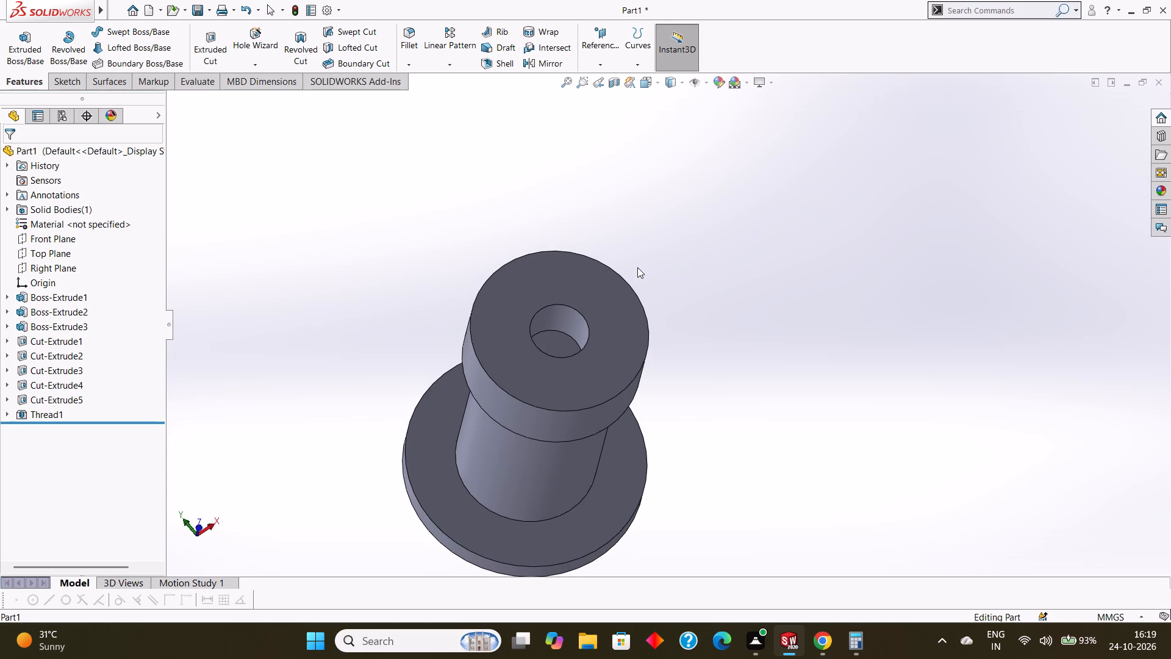
middle_drag(637, 267, 650, 218)
middle_drag(651, 247, 648, 239)
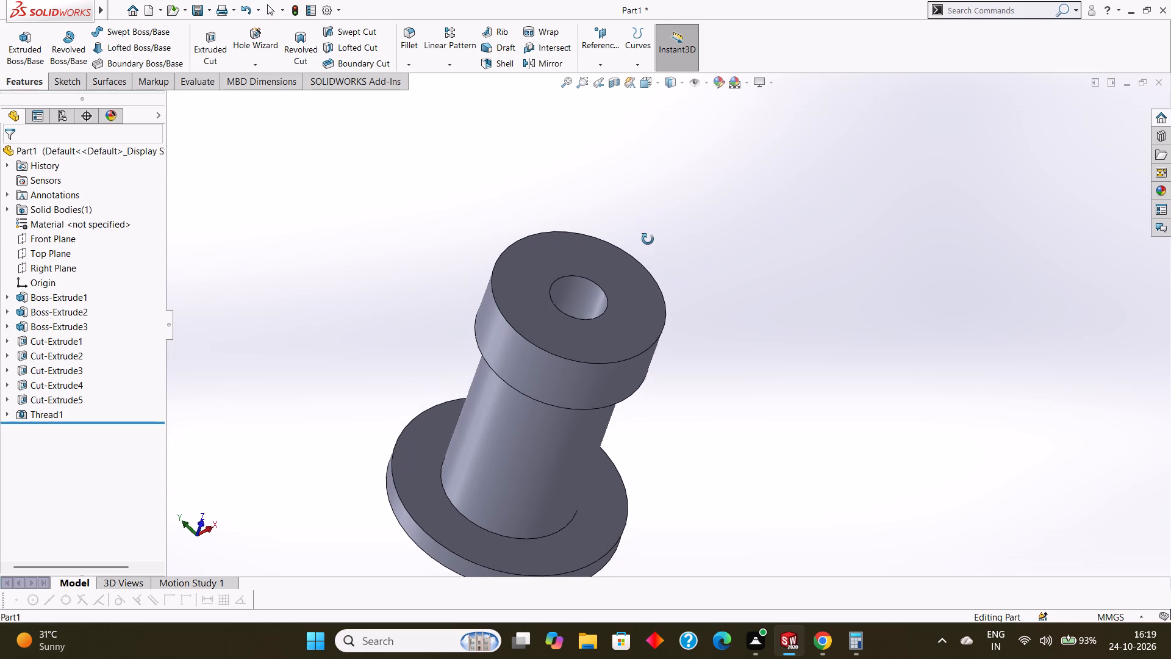
middle_drag(648, 239, 640, 204)
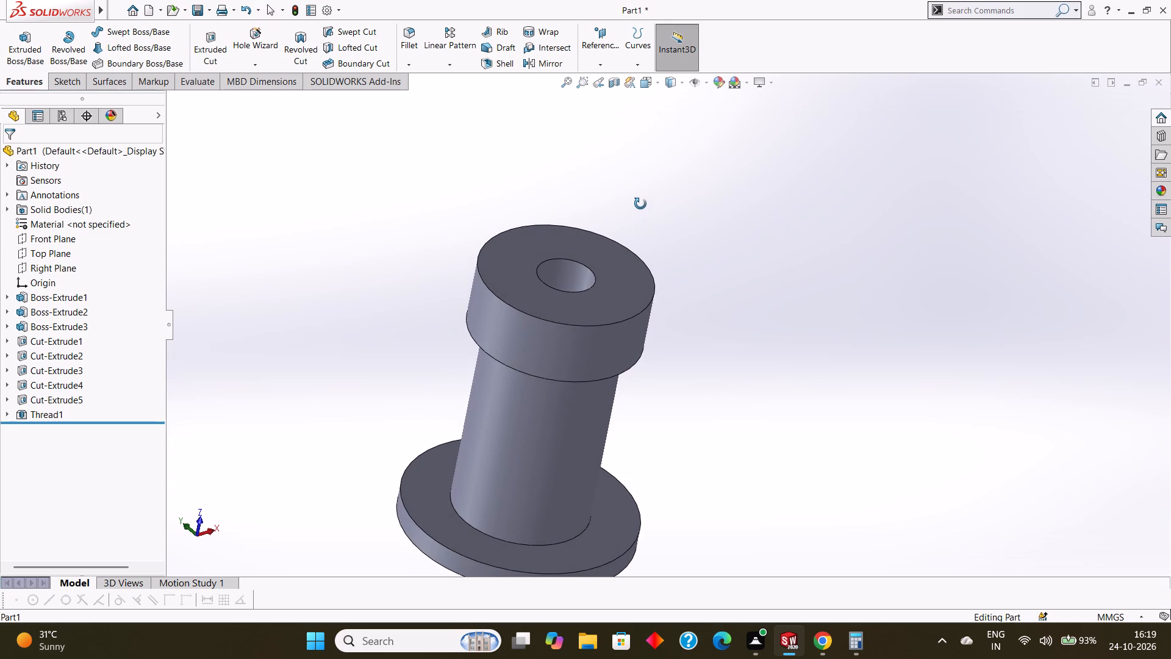
middle_drag(640, 204, 656, 227)
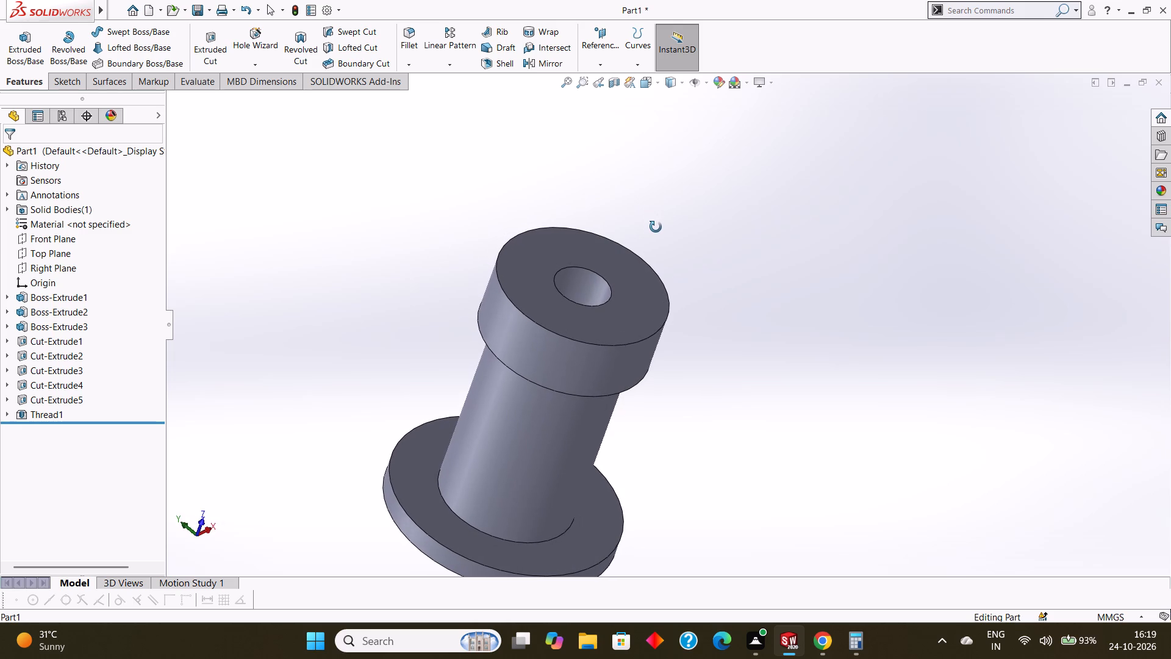
middle_drag(656, 227, 648, 220)
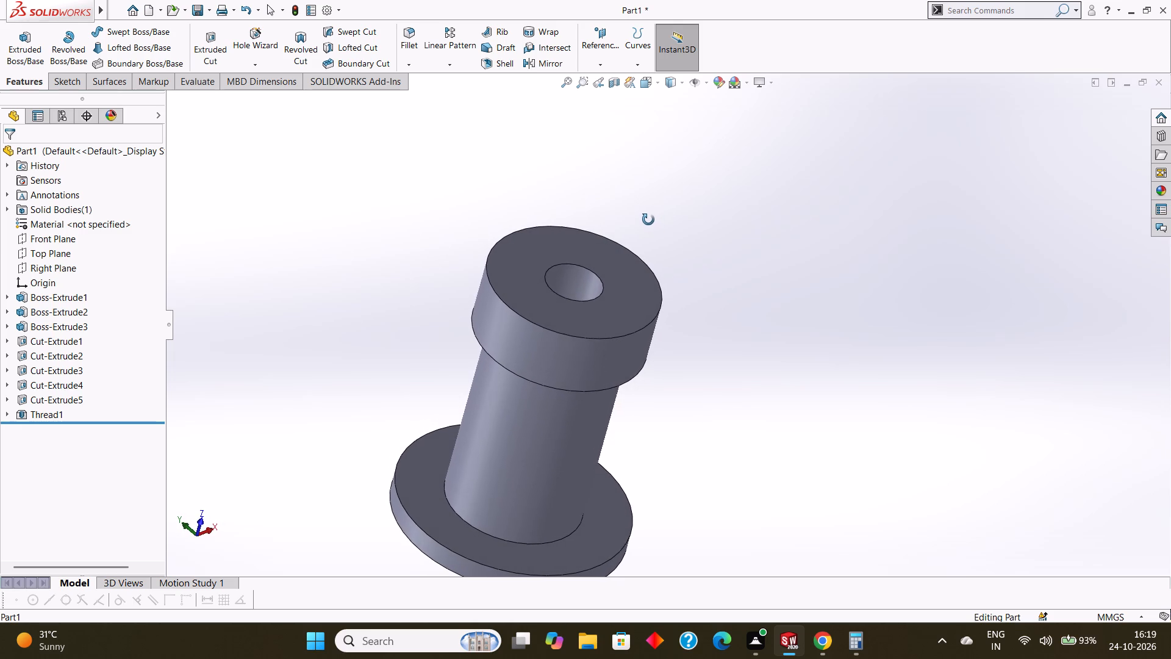
middle_drag(648, 220, 649, 238)
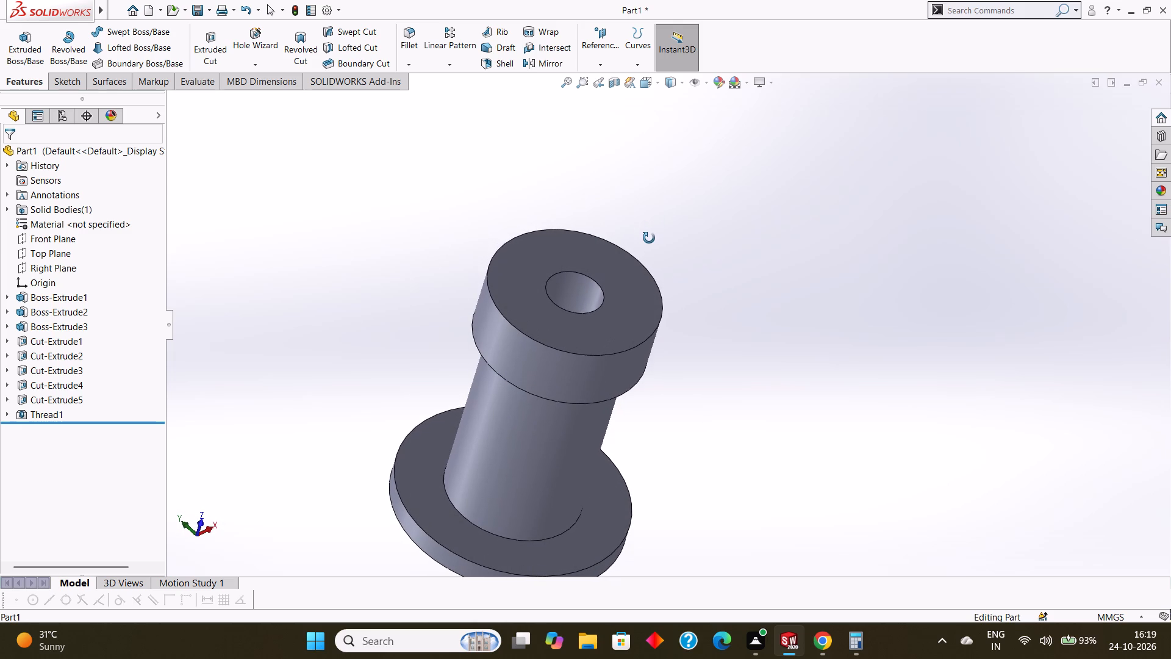
middle_drag(649, 238, 651, 223)
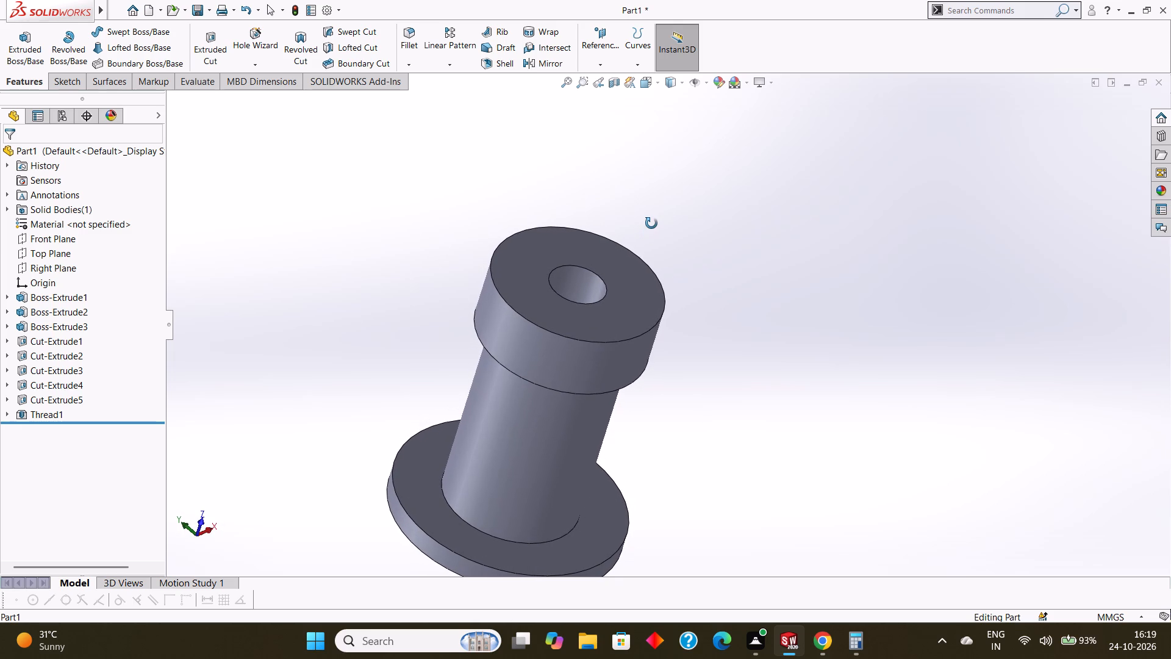
middle_drag(651, 223, 626, 232)
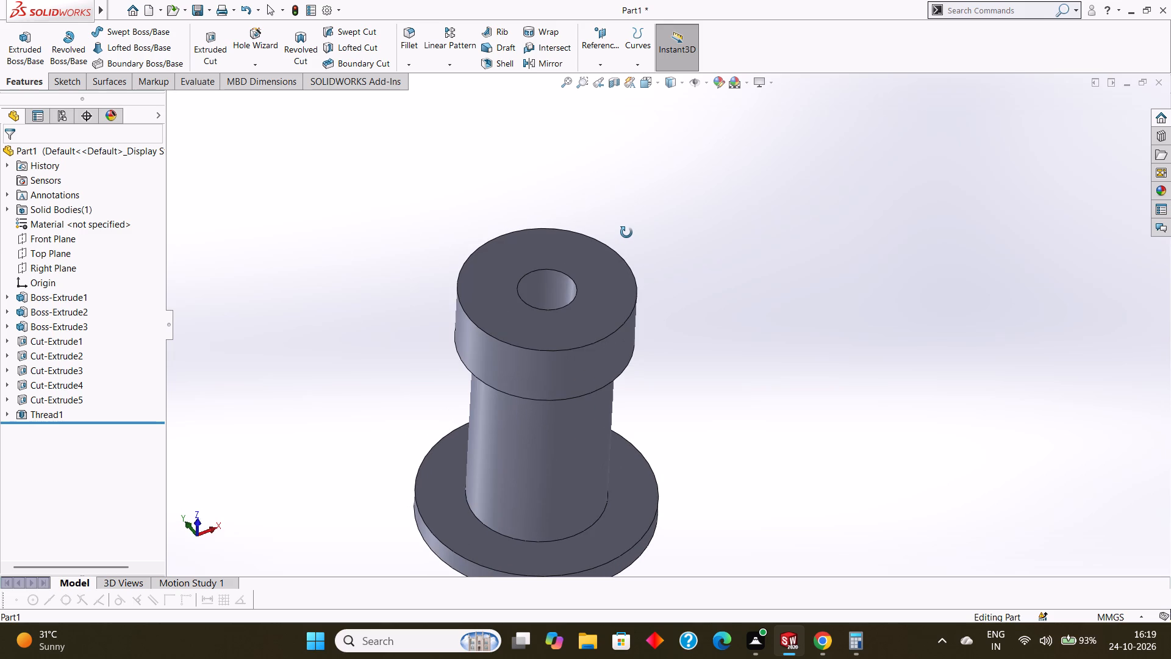
middle_drag(626, 232, 628, 229)
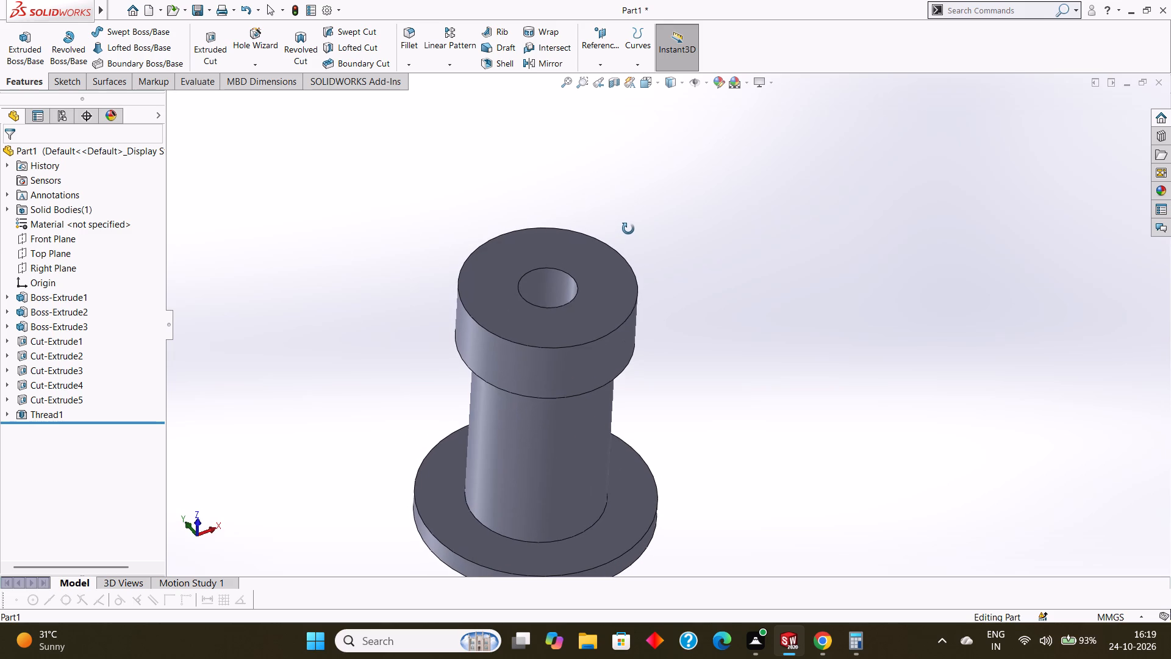
middle_drag(628, 229, 631, 235)
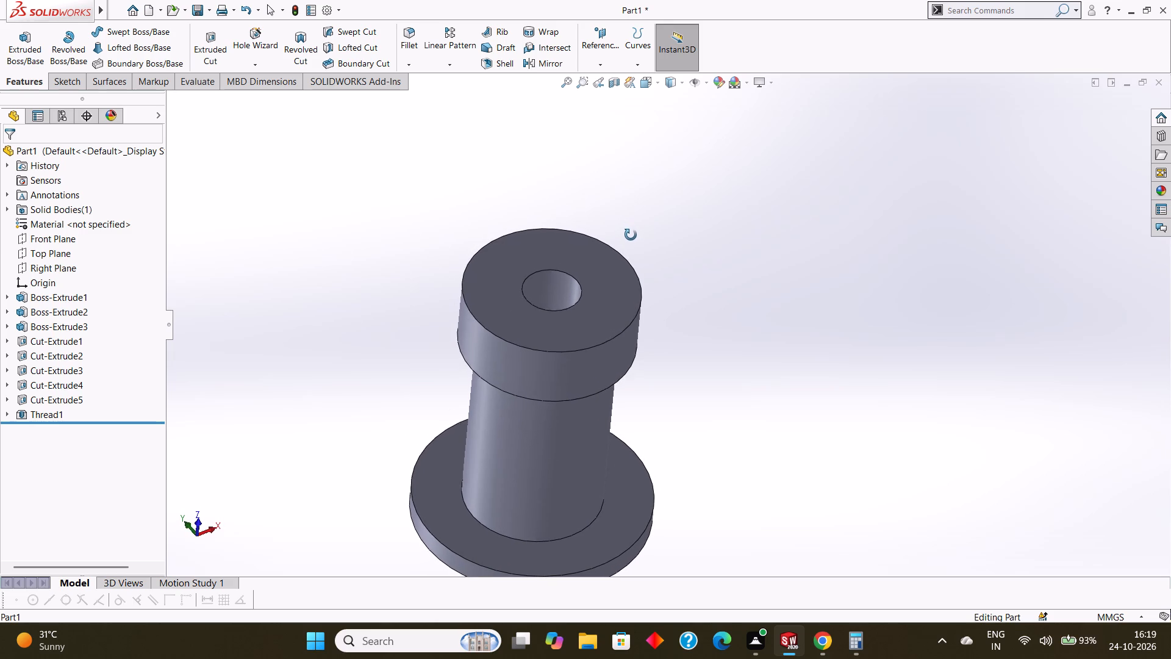
middle_drag(631, 235, 708, 233)
middle_drag(722, 254, 636, 199)
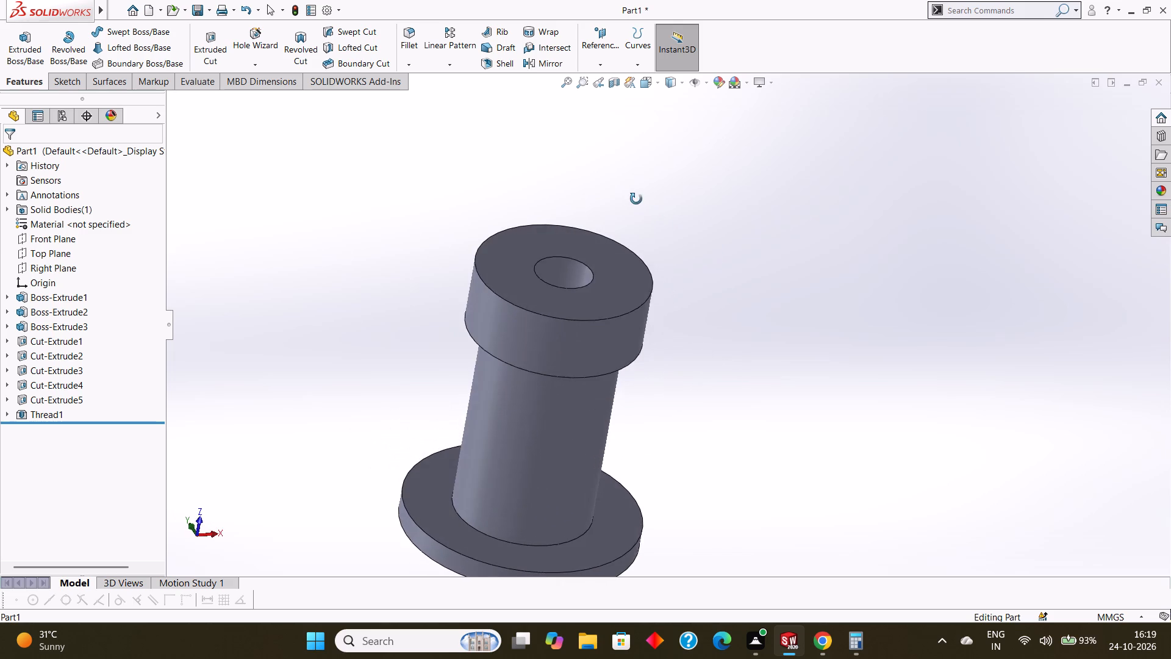
middle_drag(636, 199, 636, 195)
middle_drag(667, 306, 661, 259)
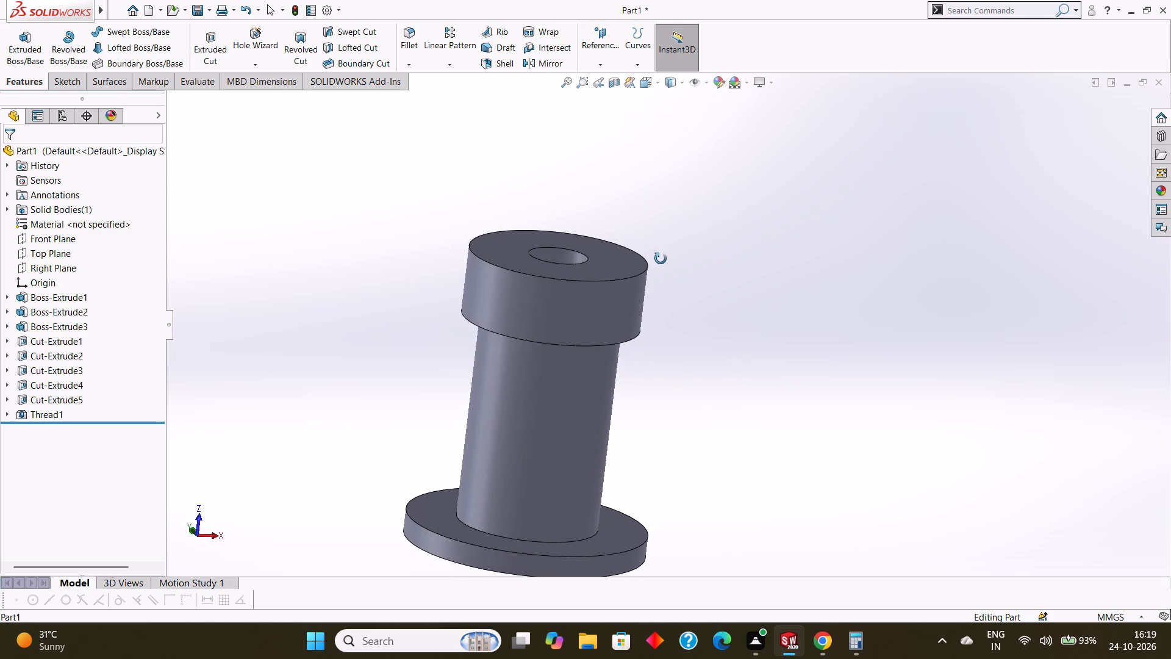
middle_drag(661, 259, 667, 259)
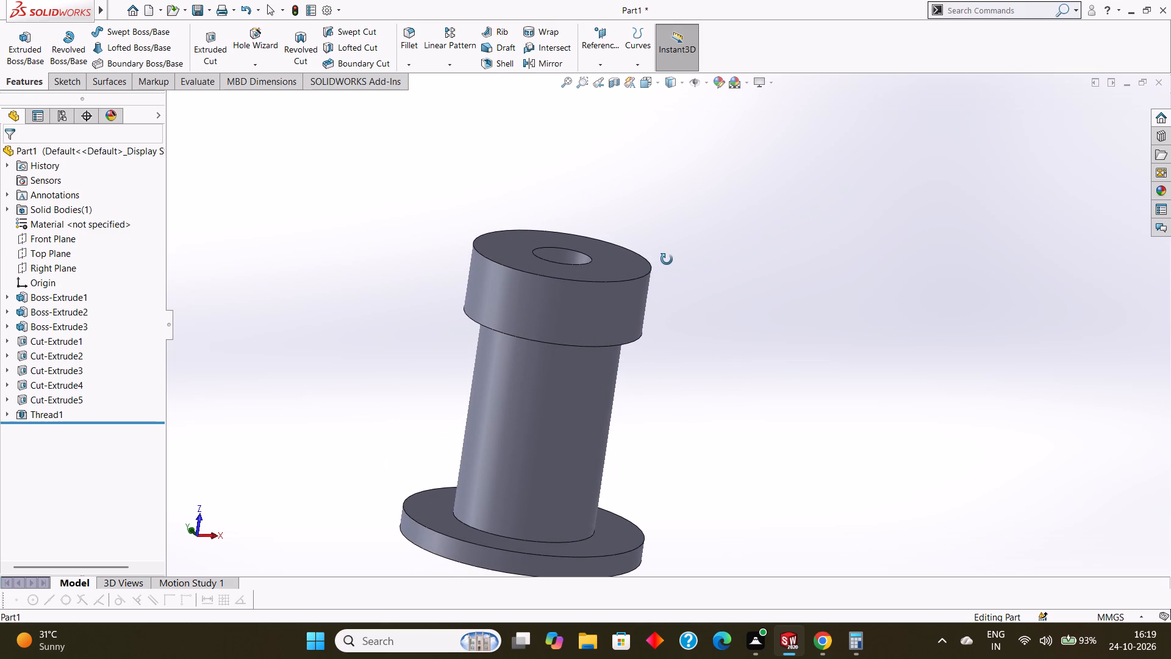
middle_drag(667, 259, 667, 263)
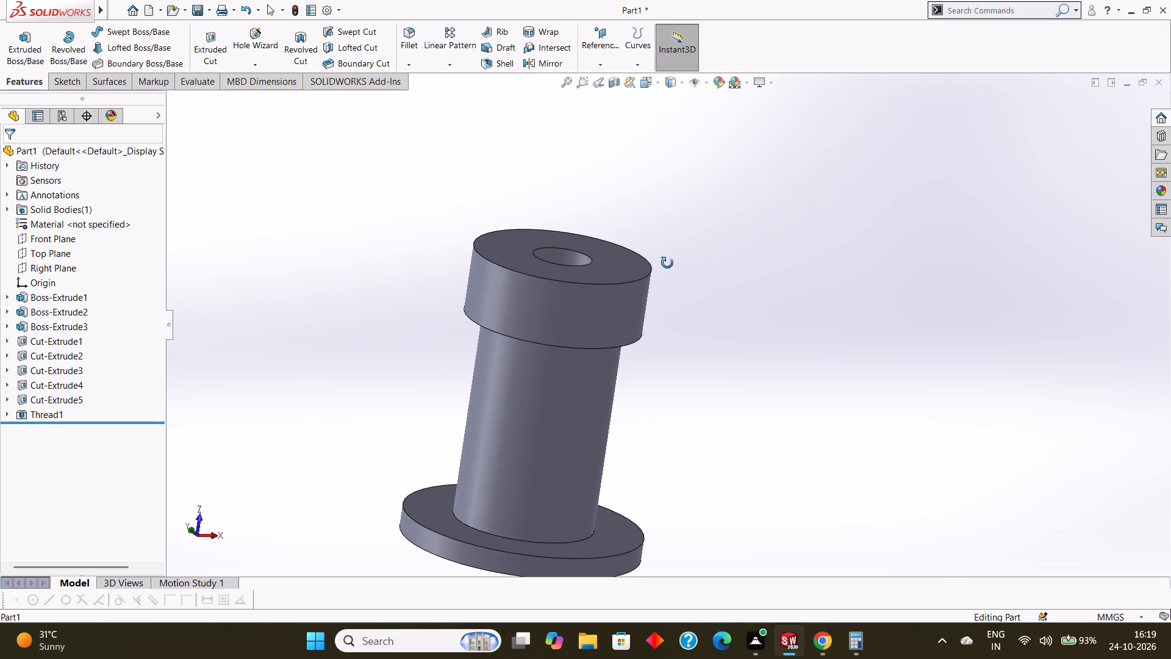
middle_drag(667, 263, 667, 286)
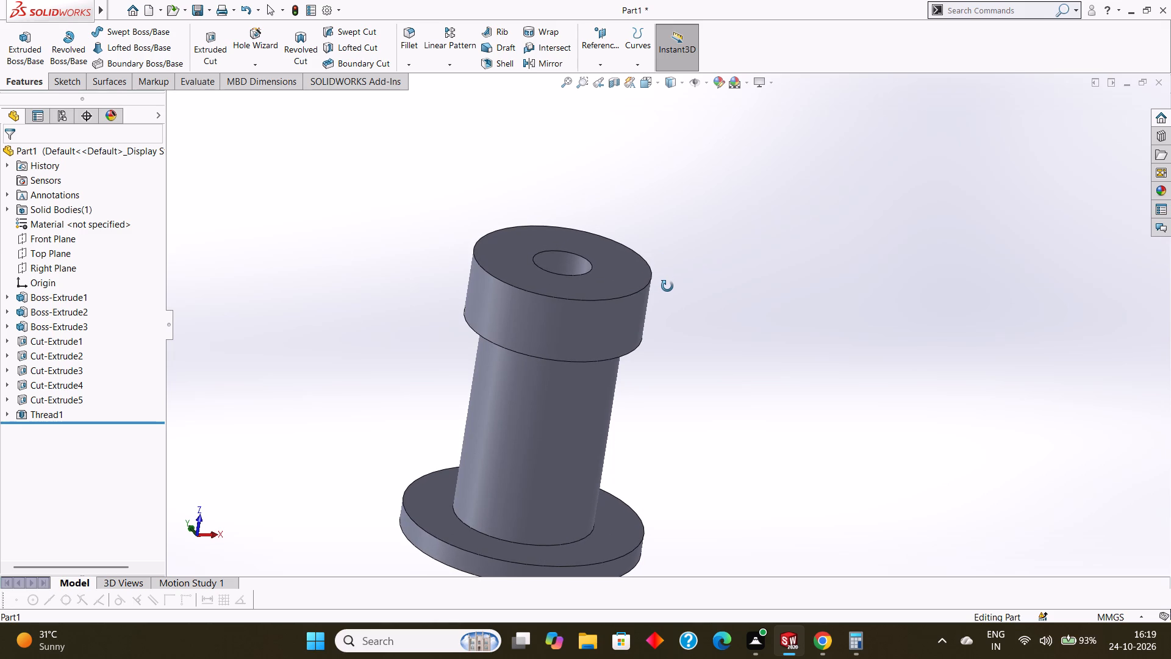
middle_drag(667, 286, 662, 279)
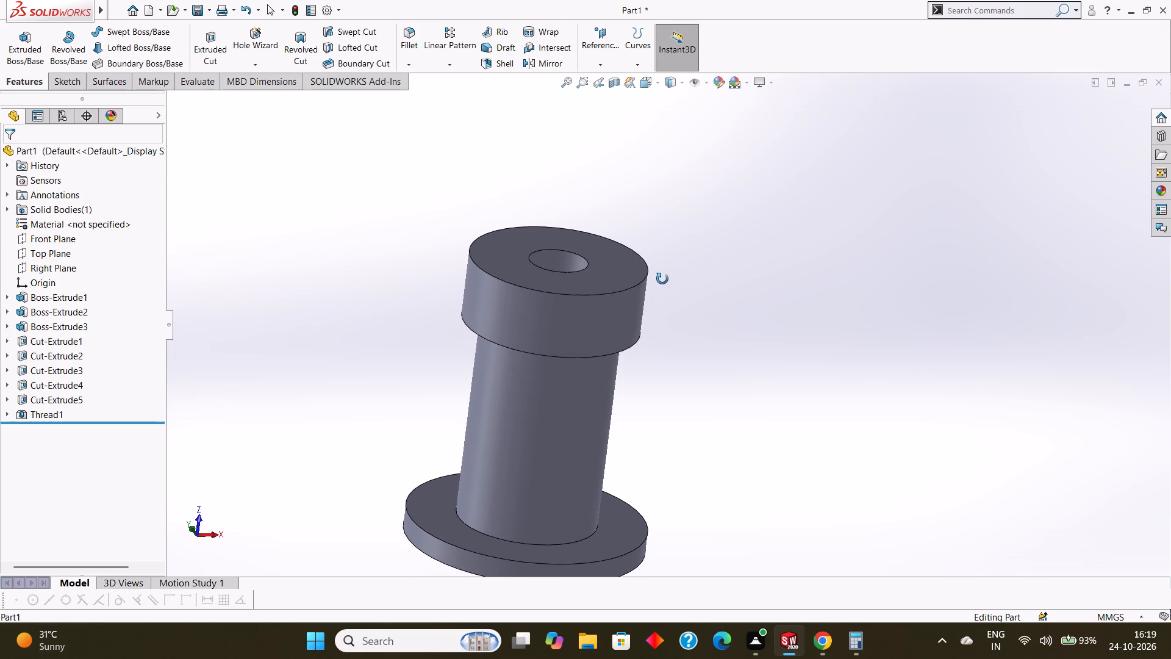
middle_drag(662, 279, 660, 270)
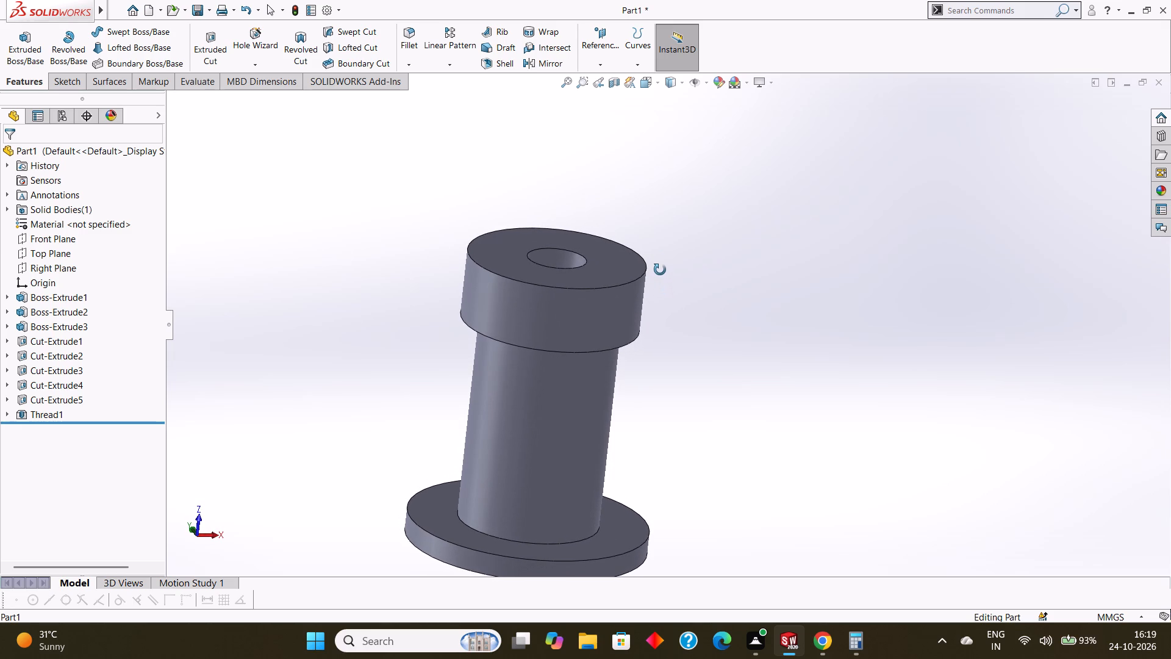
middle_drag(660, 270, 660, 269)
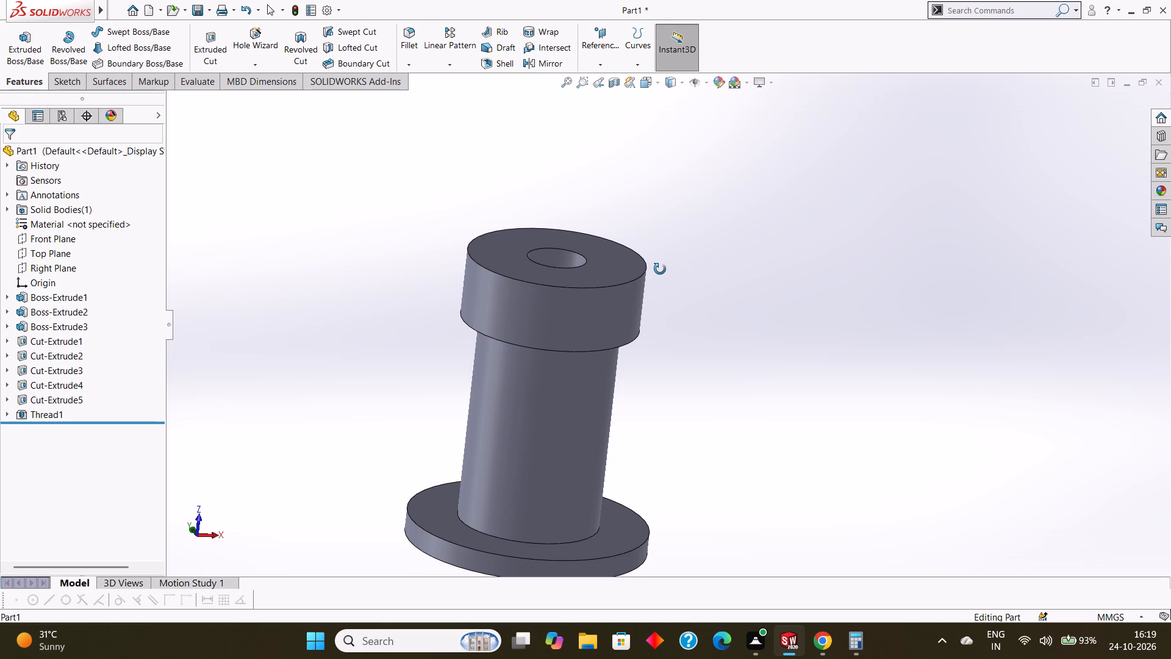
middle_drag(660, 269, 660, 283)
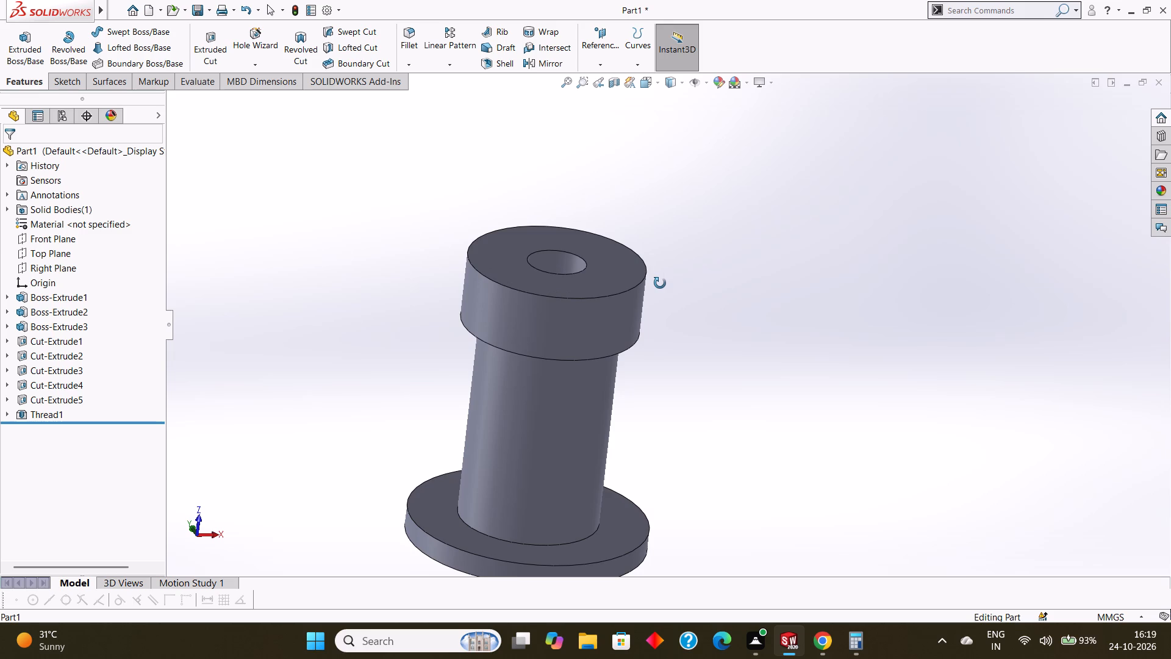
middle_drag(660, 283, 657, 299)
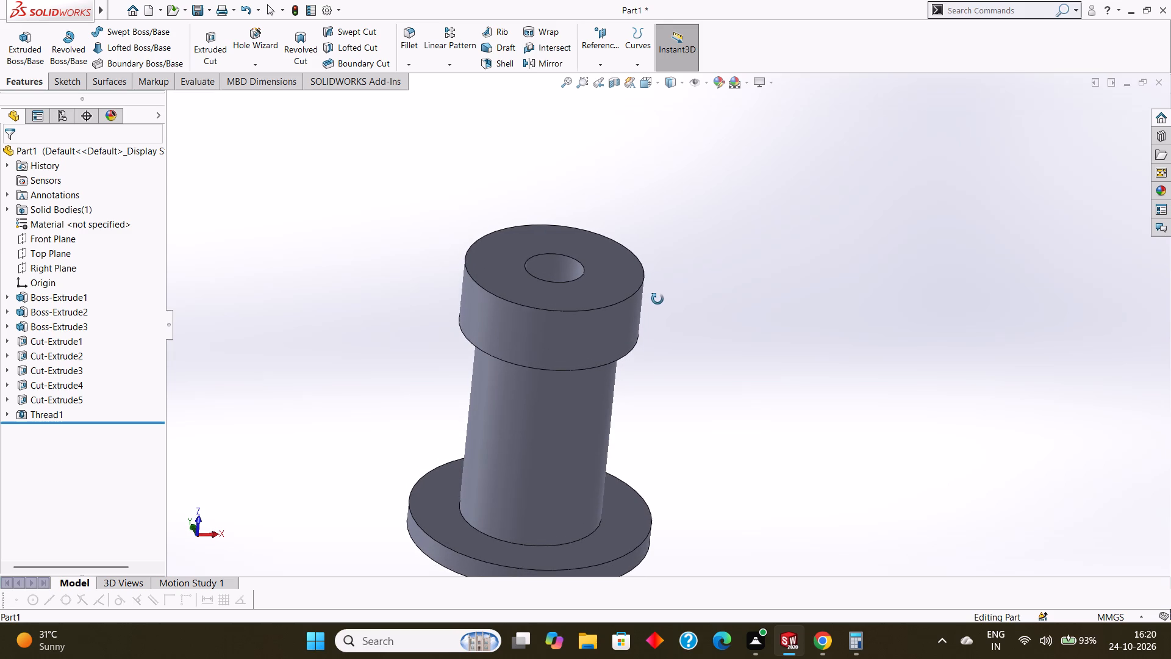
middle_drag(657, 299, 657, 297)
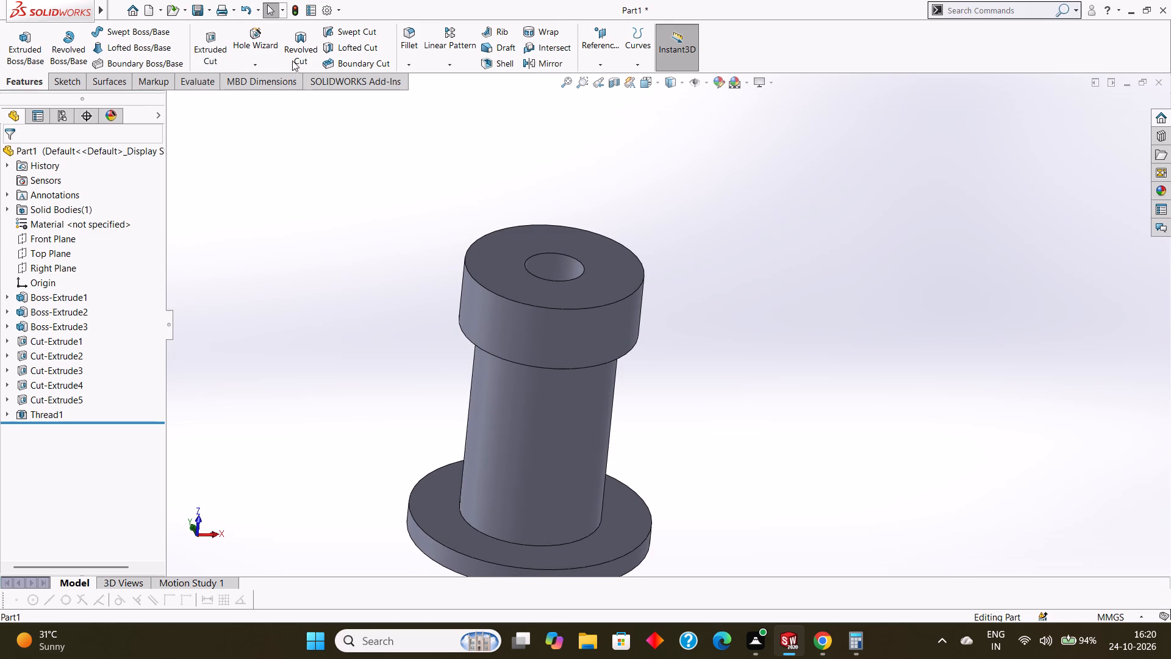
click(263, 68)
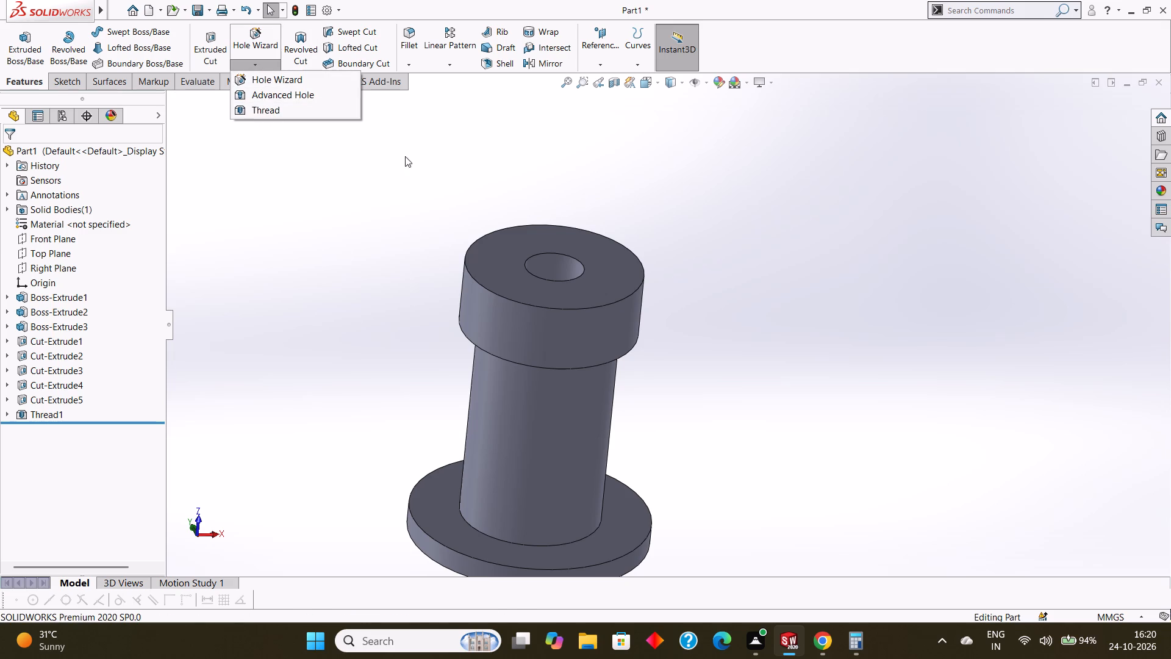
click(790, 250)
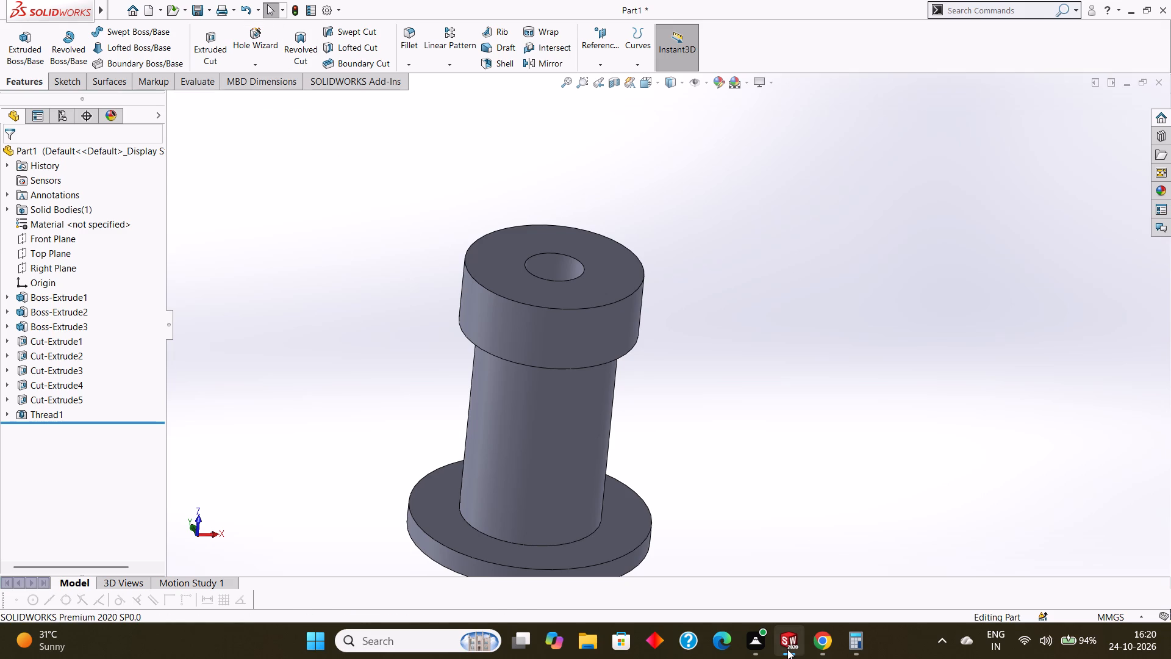
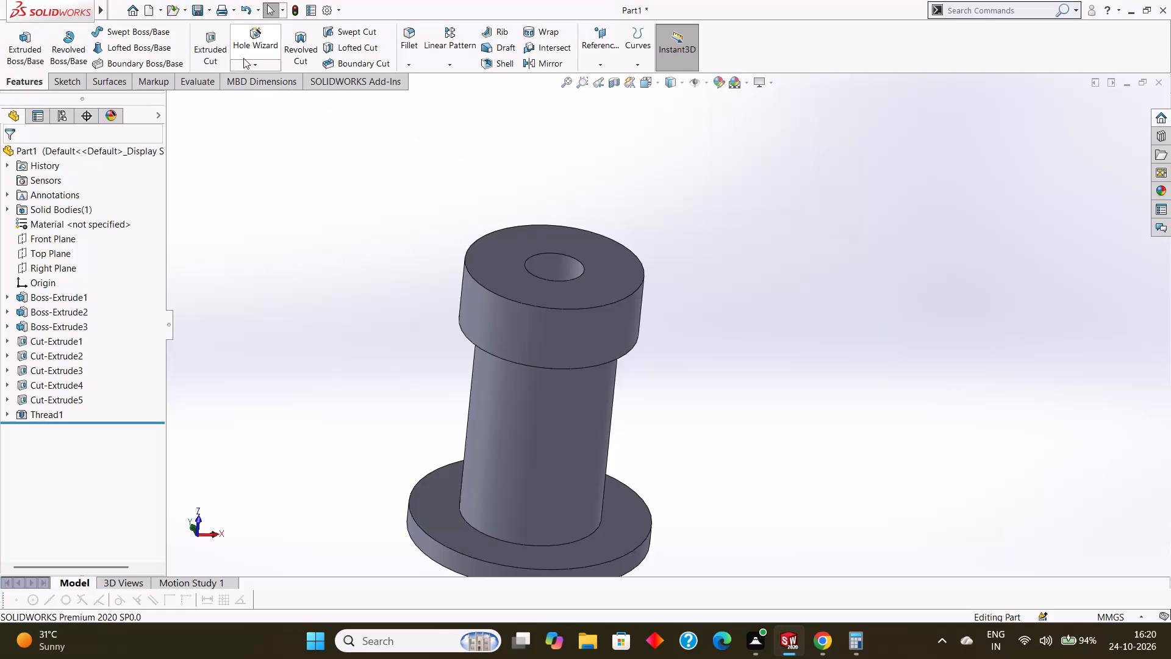
Start a Thread feature on the outer circular edge of the 48 mm step's end face, with a blind depth of 18 mm.
click(250, 60)
click(263, 109)
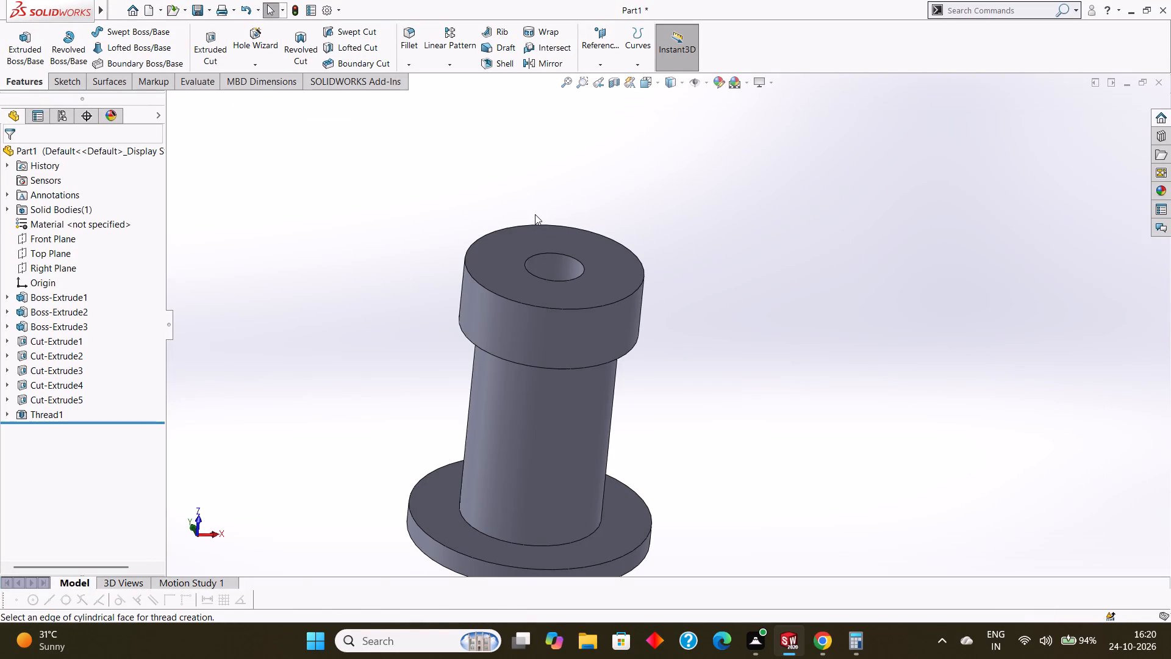
click(675, 343)
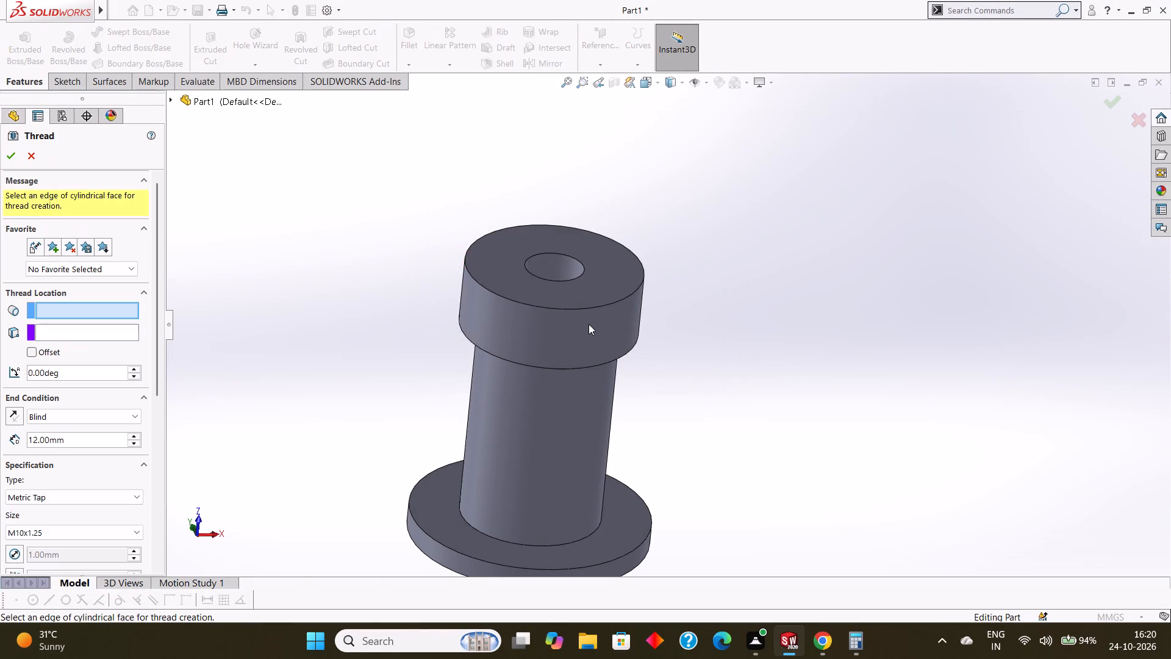
click(584, 311)
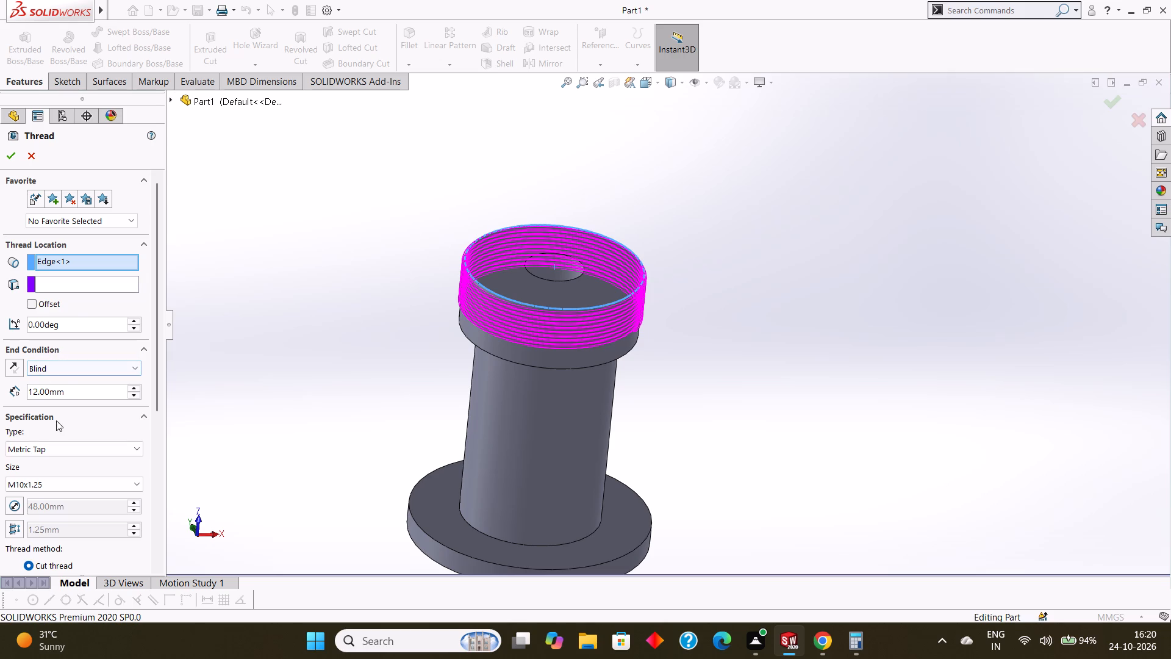
middle_drag(634, 384, 645, 312)
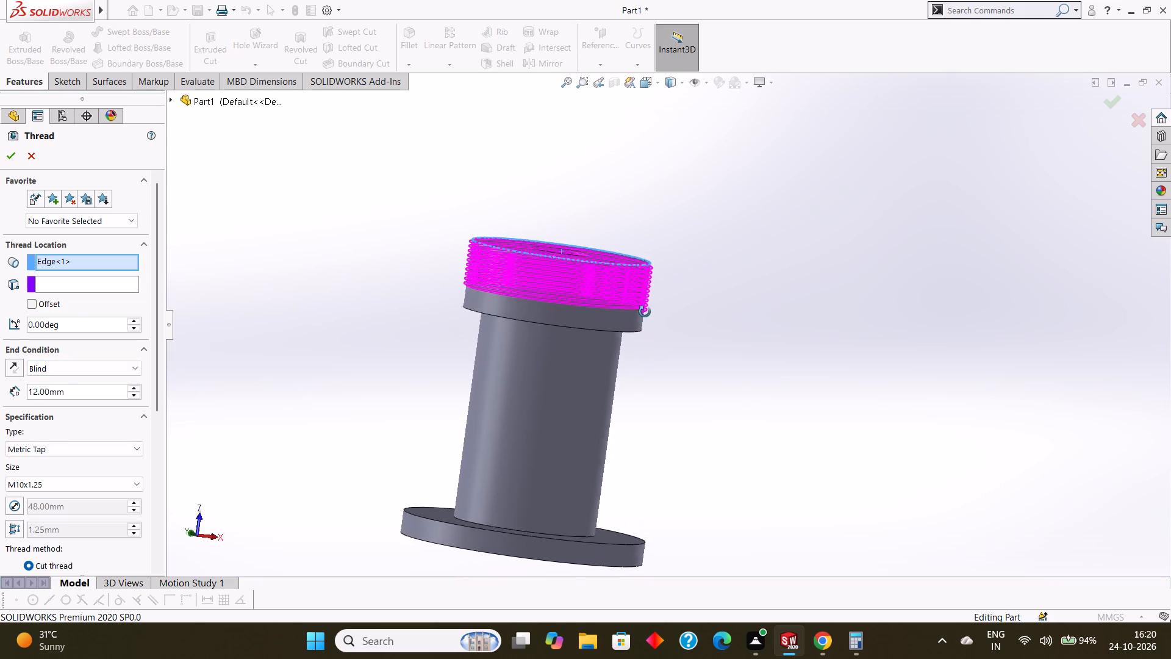
middle_drag(645, 312, 647, 309)
drag(84, 392, 21, 390)
text(18)
key(Return)
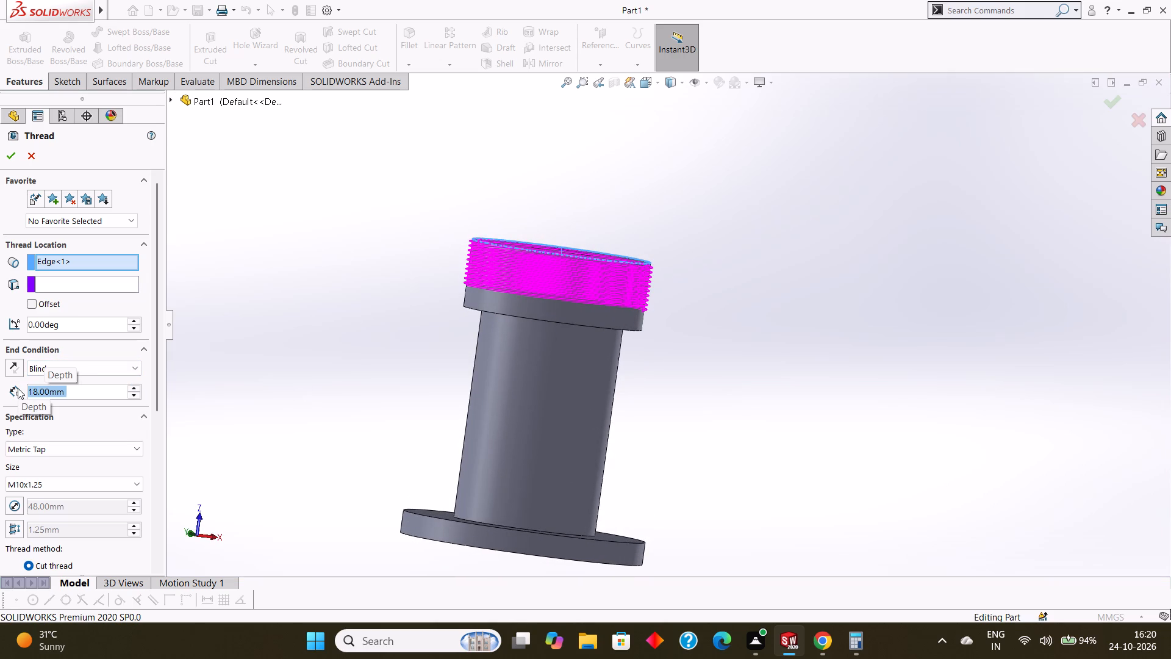
Switch the thread method to Extrude thread and create the right-hand Metric Tap M10x1.25 thread around the 48 mm step.
middle_drag(695, 387, 702, 391)
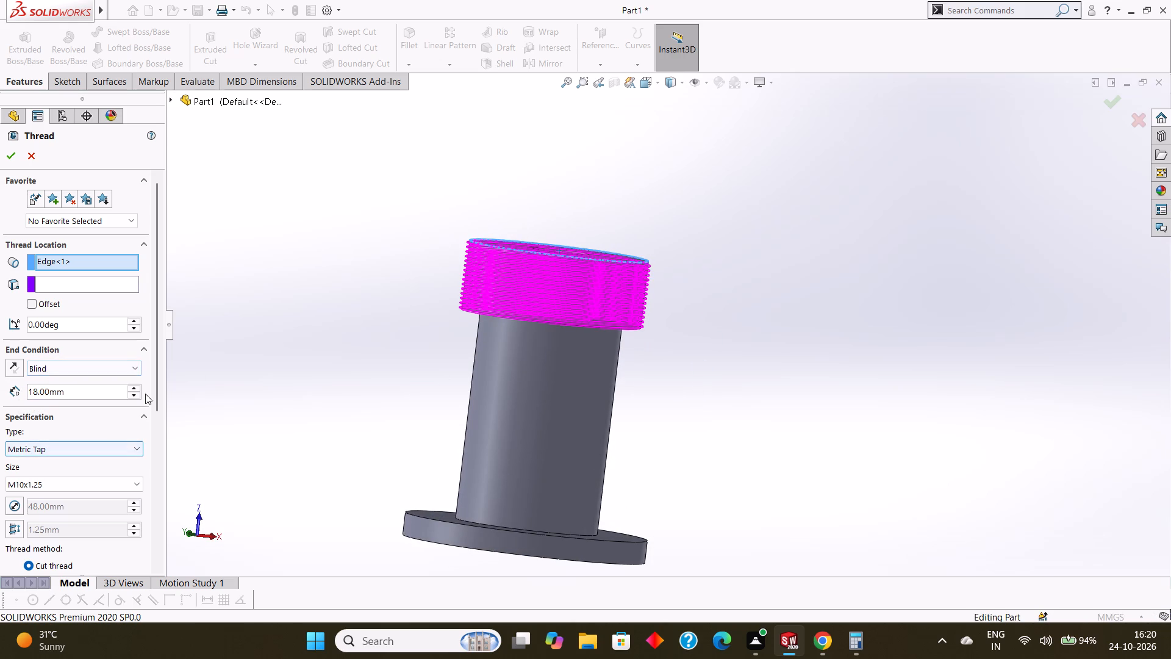
drag(153, 387, 165, 466)
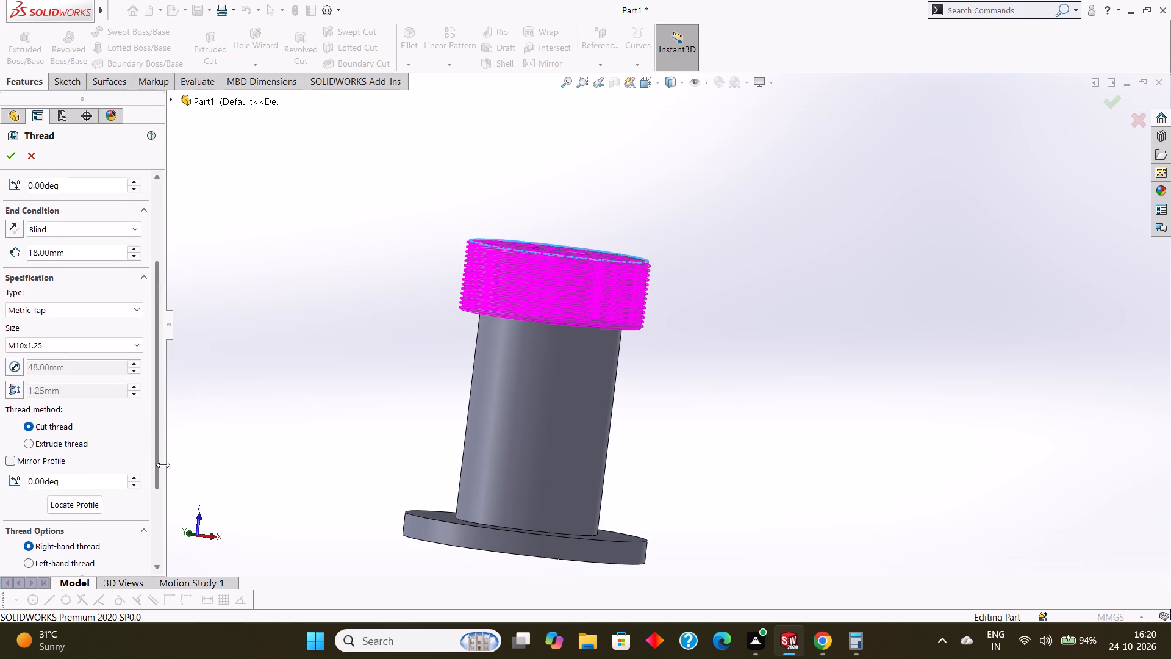
click(25, 445)
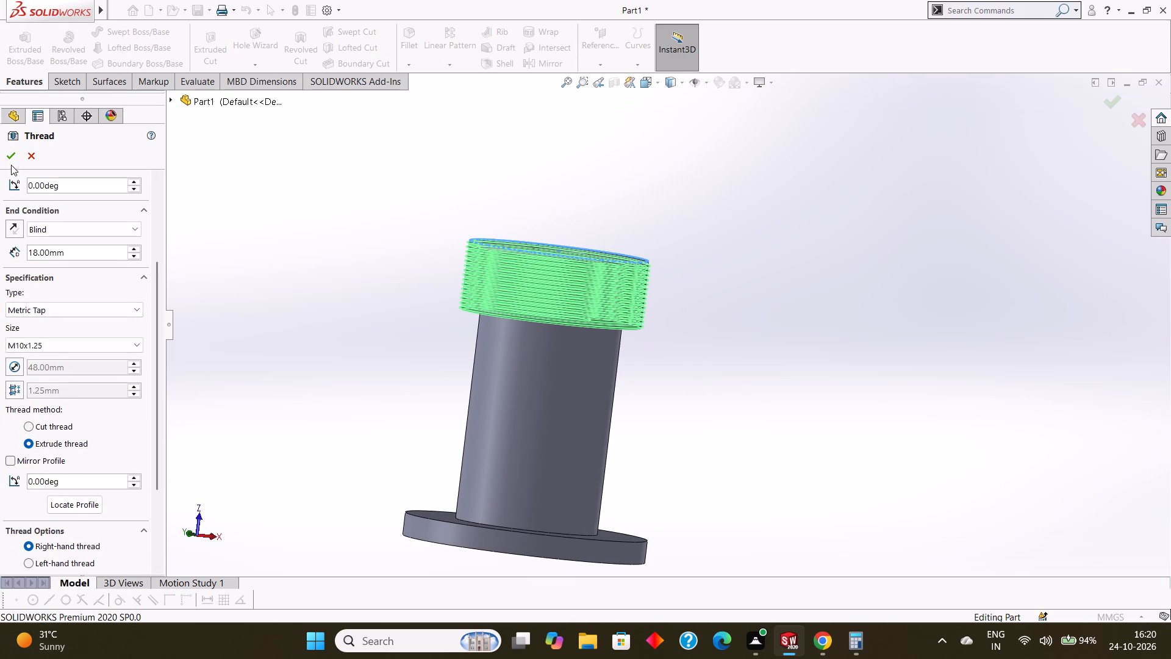
click(11, 156)
click(754, 221)
Examine the external thread on the 48 mm step and the overall part from several angles.
middle_drag(779, 237, 743, 197)
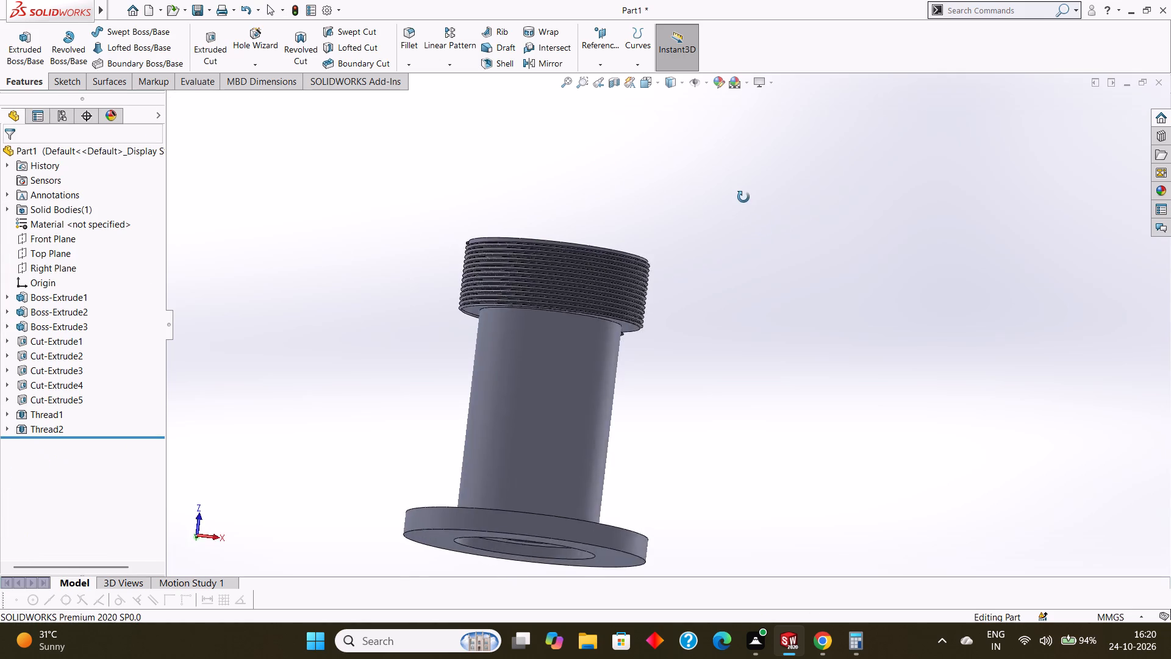
middle_drag(743, 197, 766, 281)
middle_drag(761, 281, 701, 298)
scroll(703, 298, up, 3)
middle_drag(712, 307, 720, 351)
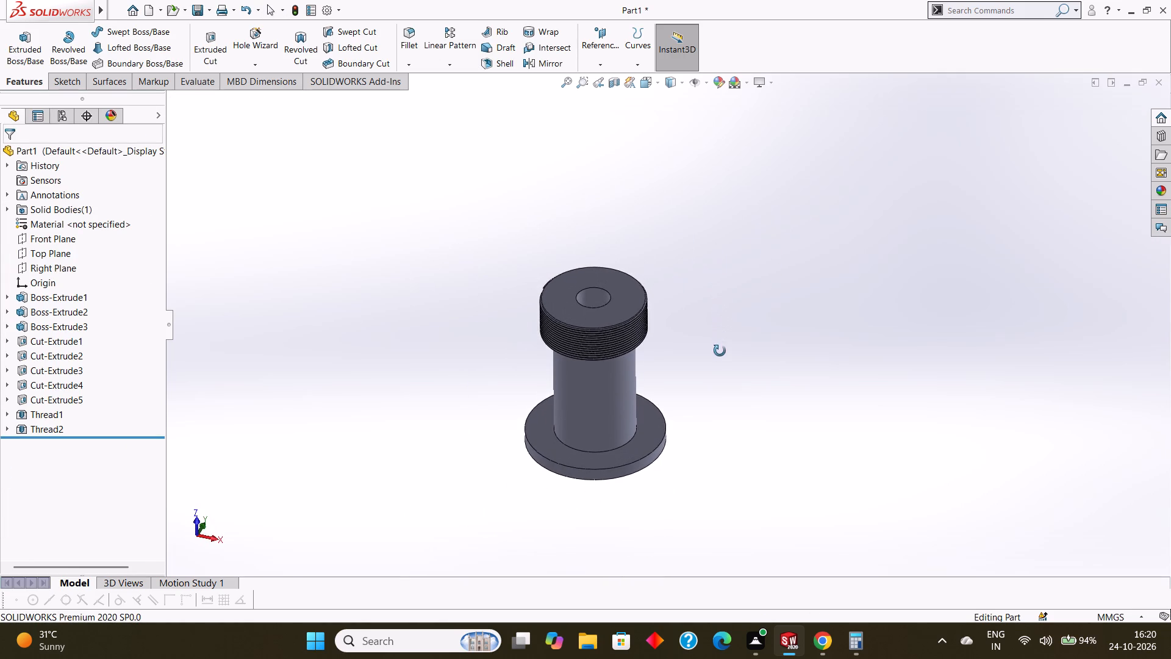
middle_drag(720, 351, 720, 373)
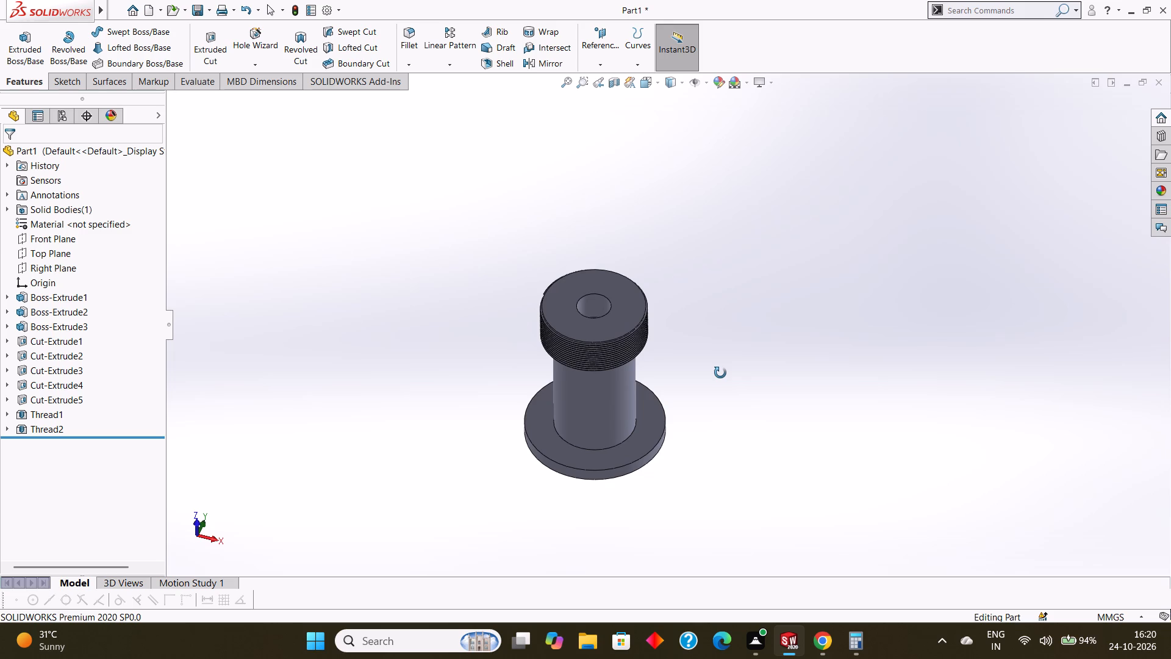
middle_drag(720, 373, 716, 326)
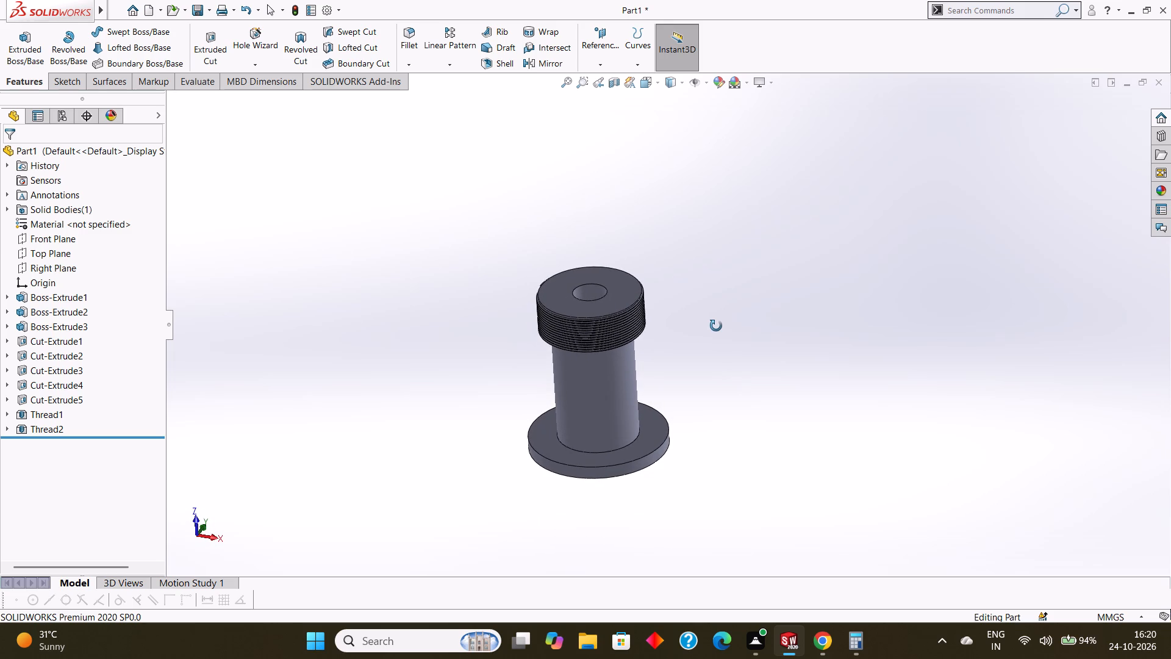
middle_drag(716, 326, 733, 287)
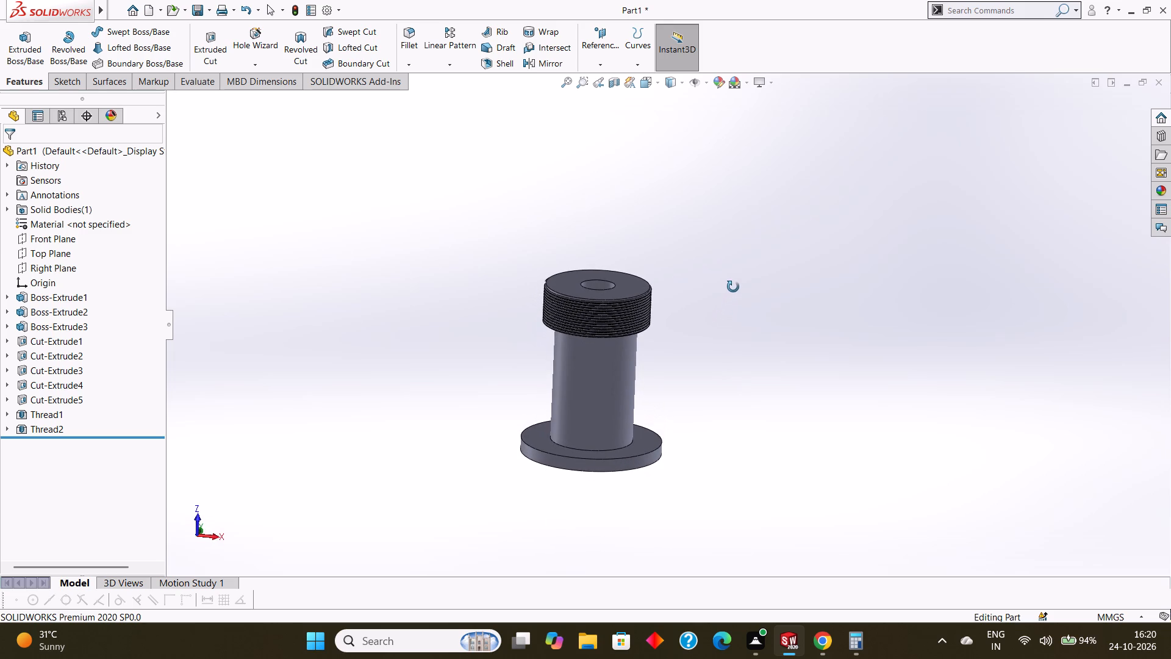
middle_drag(733, 287, 734, 286)
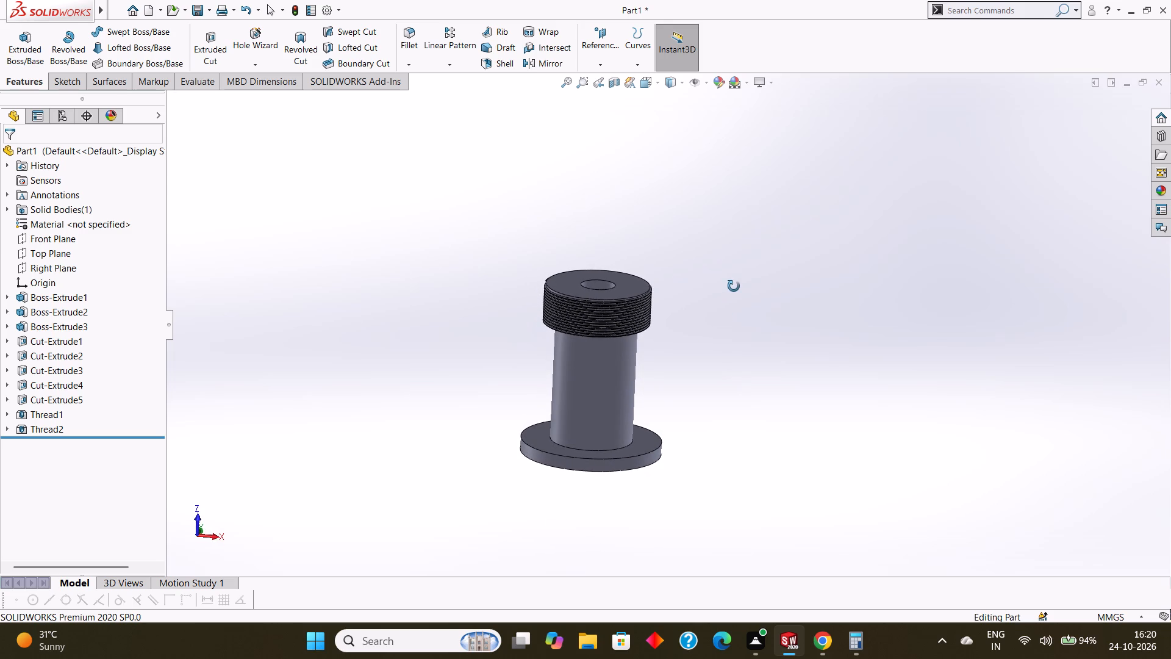
middle_drag(734, 286, 731, 285)
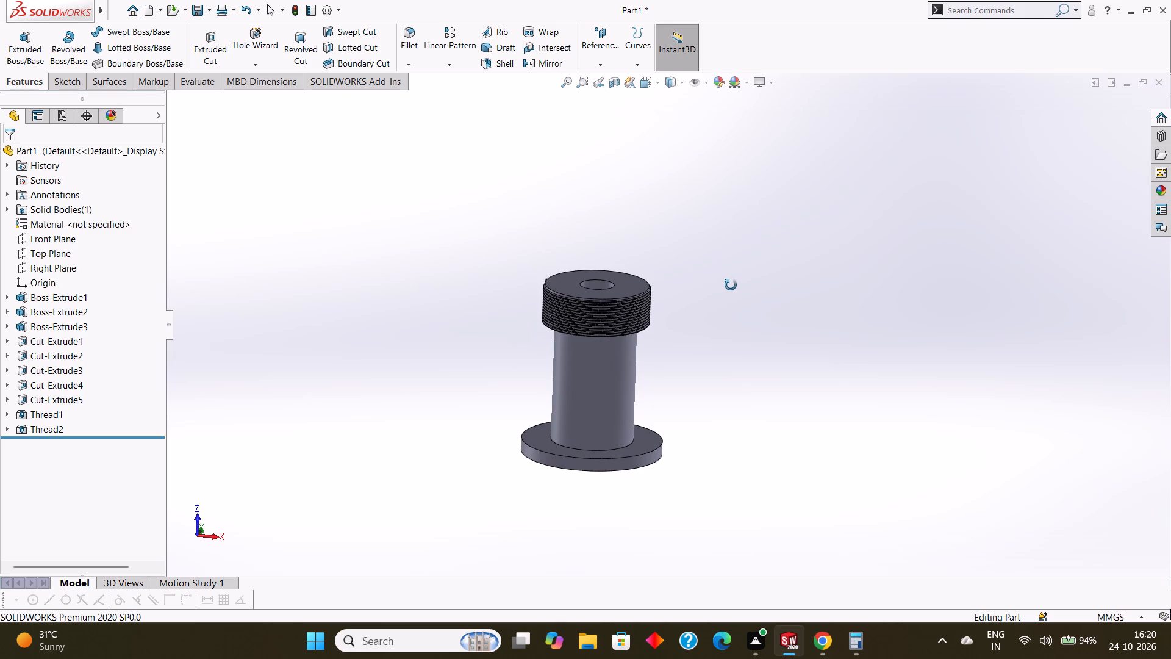
middle_drag(731, 285, 726, 285)
middle_drag(750, 323, 729, 318)
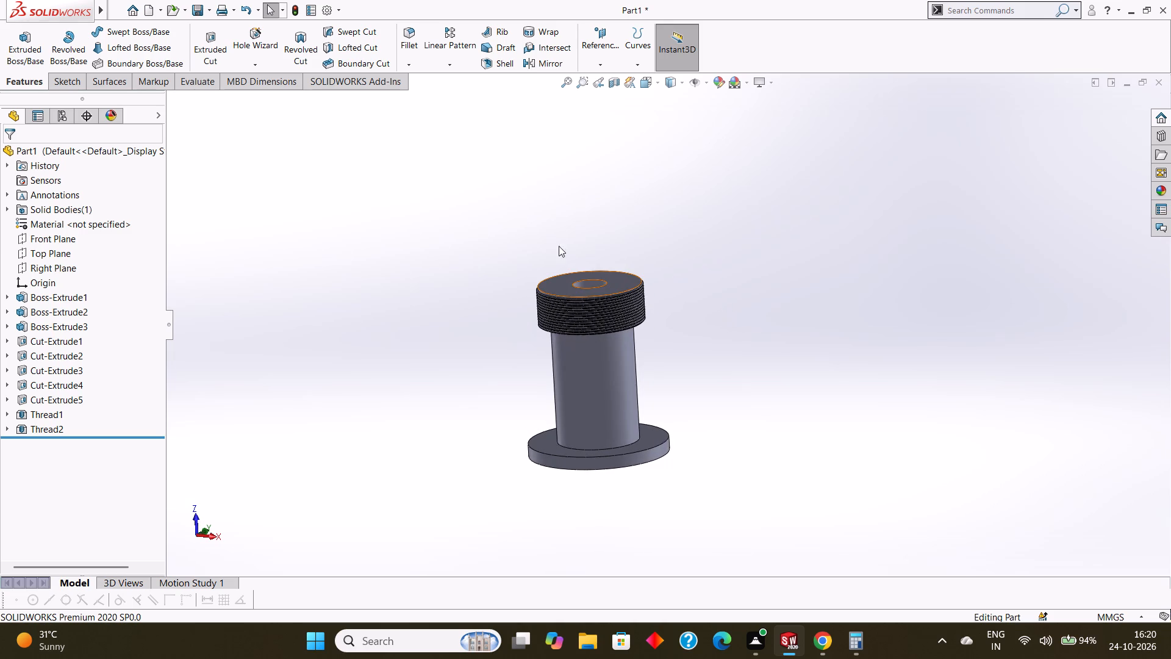
Create a reference plane from the Top Plane with an offset distance of 0 mm.
click(604, 68)
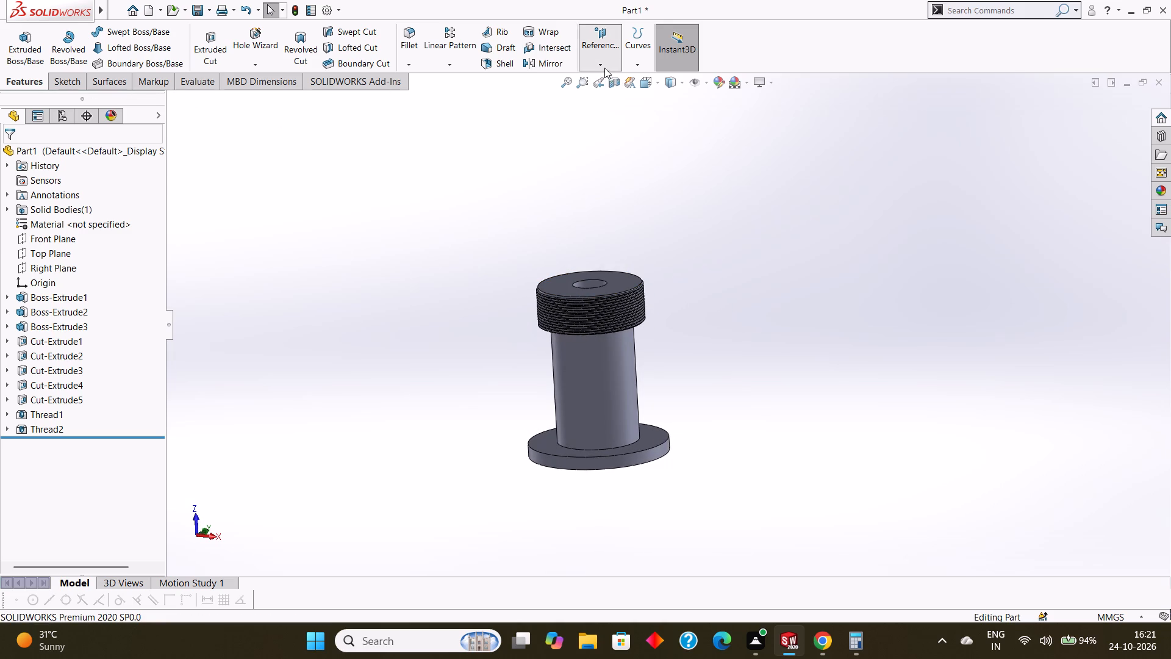
click(609, 78)
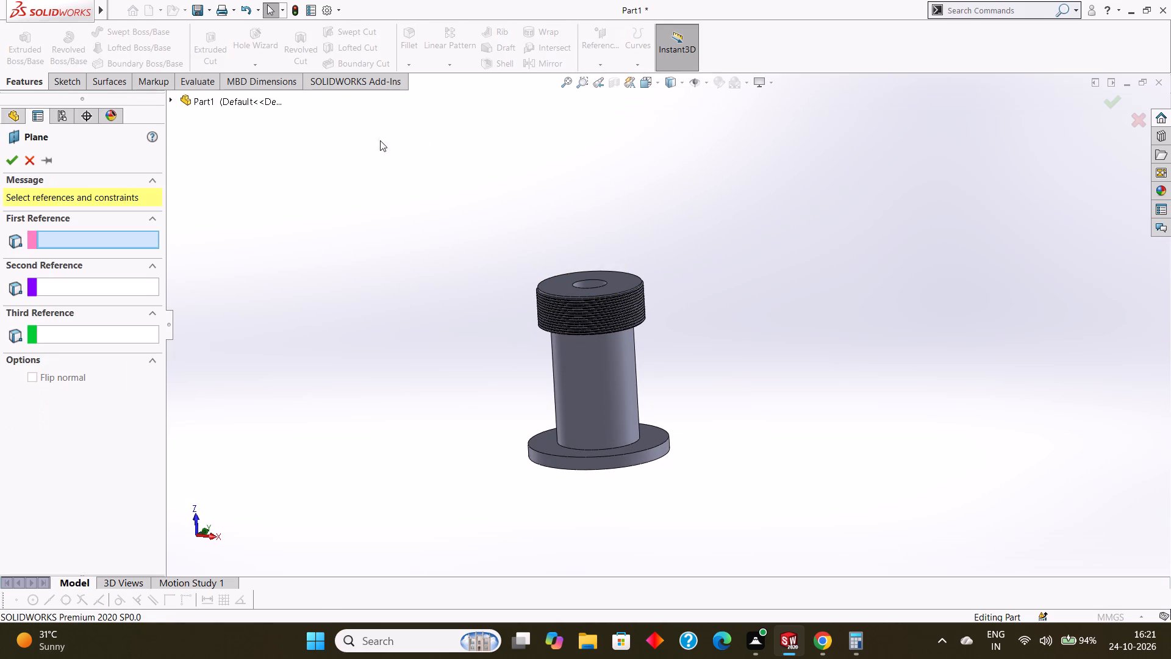
click(168, 98)
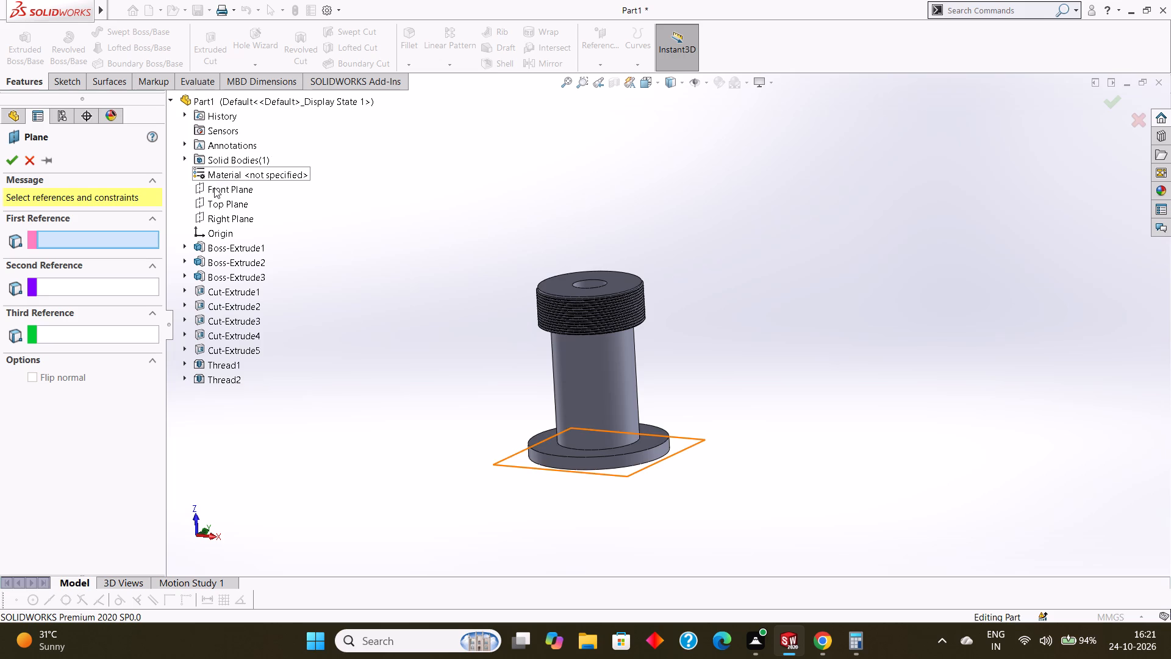
click(220, 203)
middle_drag(768, 264, 701, 273)
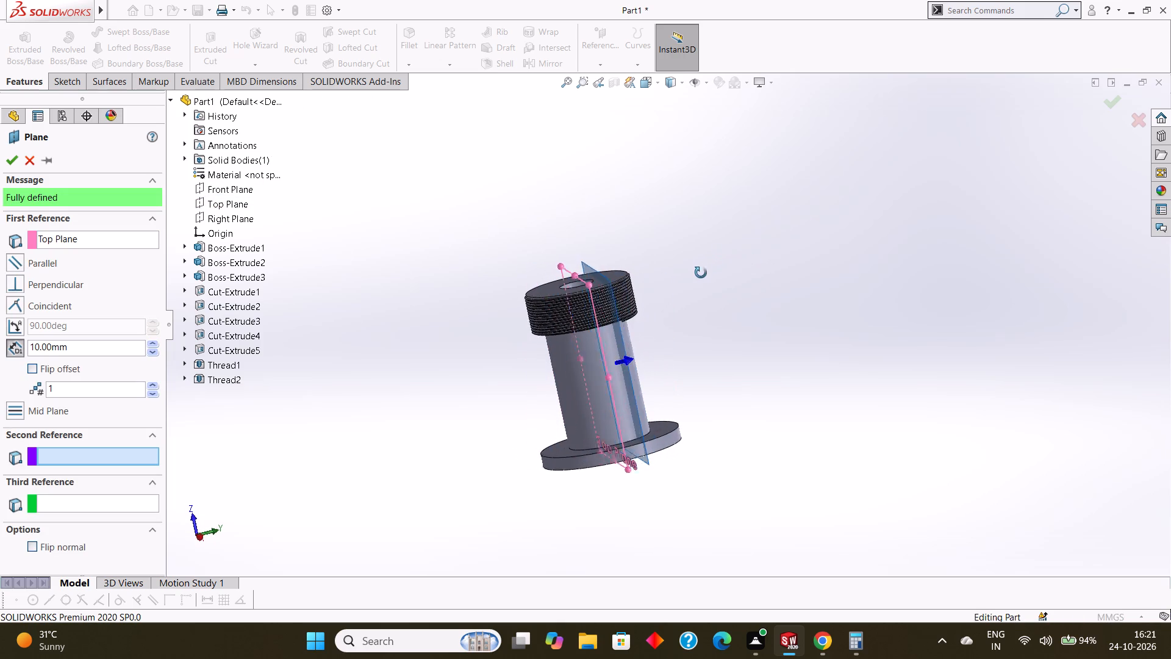
middle_drag(701, 273, 701, 286)
click(73, 345)
drag(94, 344, 12, 344)
key(0)
key(Return)
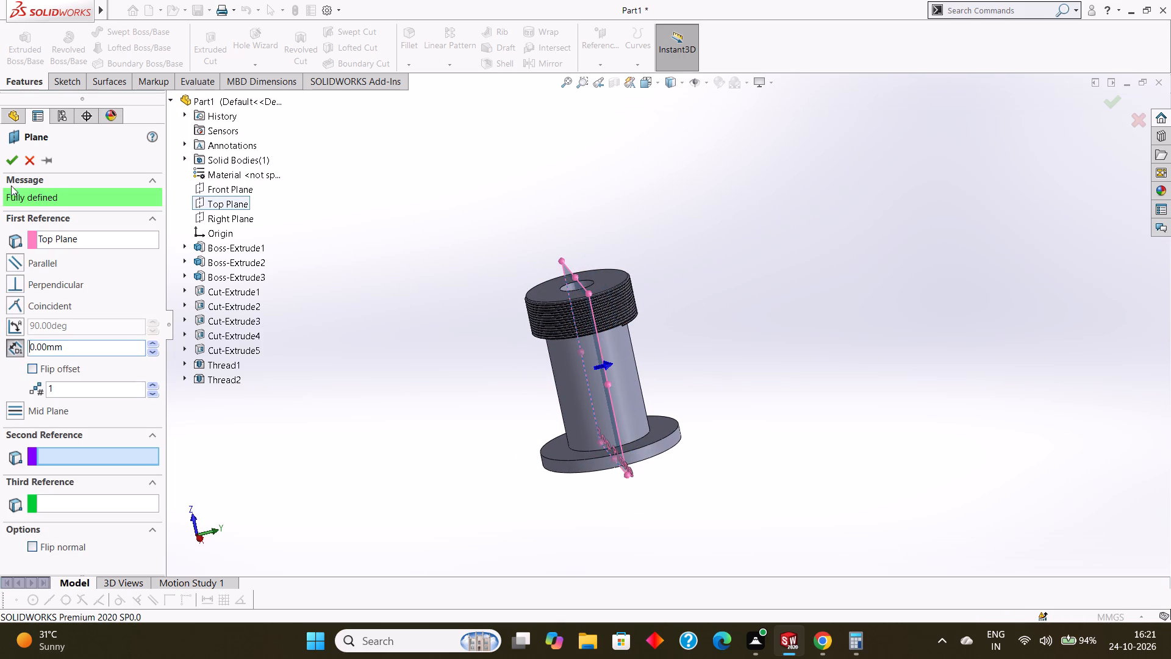
click(13, 165)
click(723, 280)
Open a new sketch on the new reference plane and view it face-on.
middle_drag(725, 281, 741, 264)
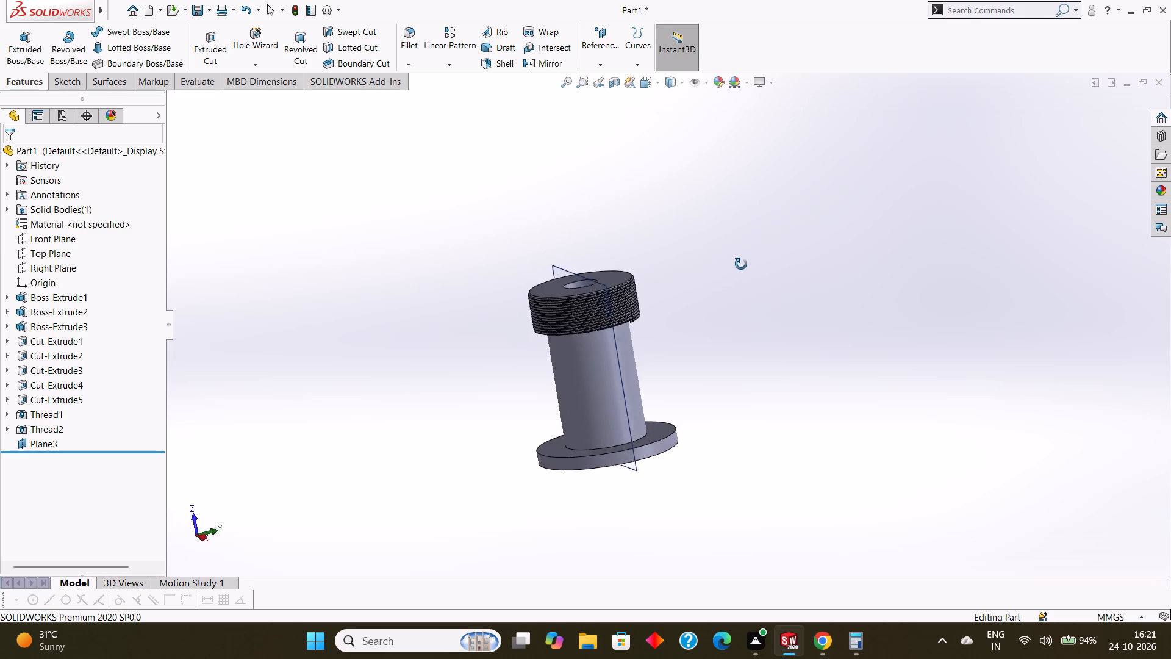
middle_drag(741, 264, 794, 241)
middle_drag(783, 248, 789, 244)
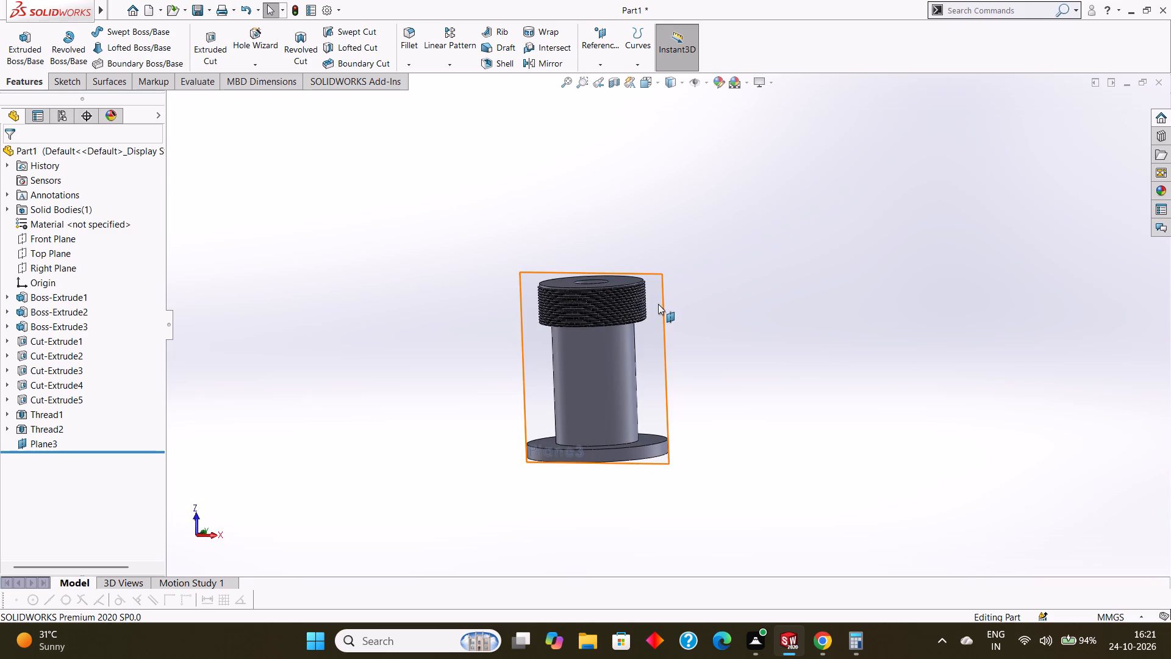
click(655, 290)
click(710, 256)
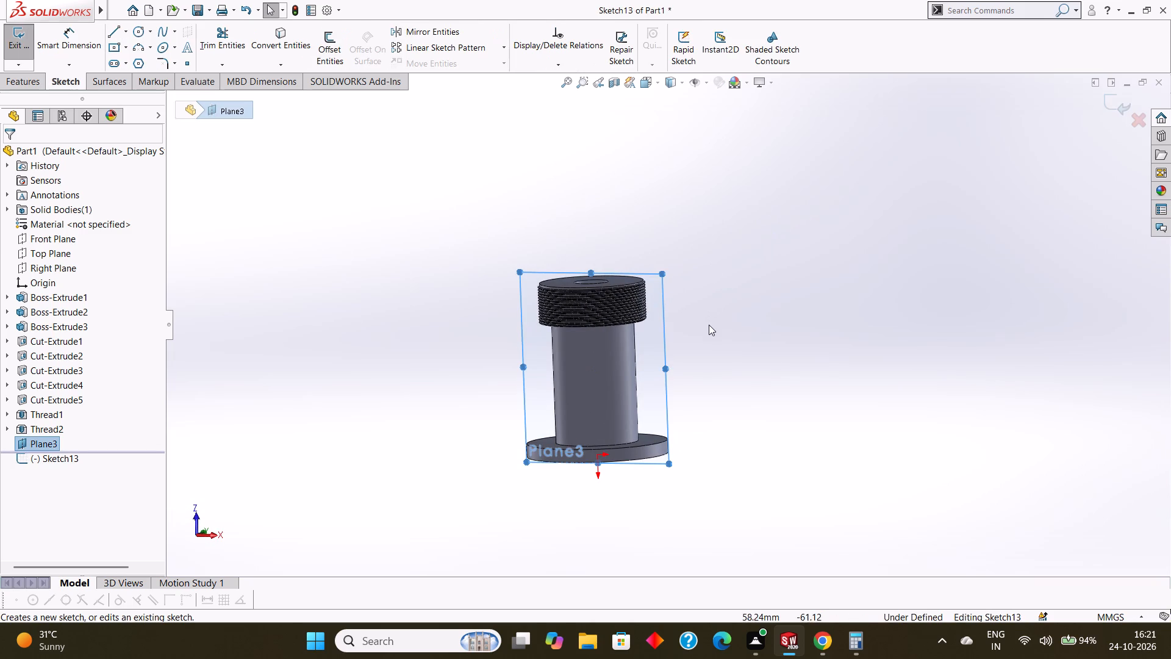
key(ctrl+8)
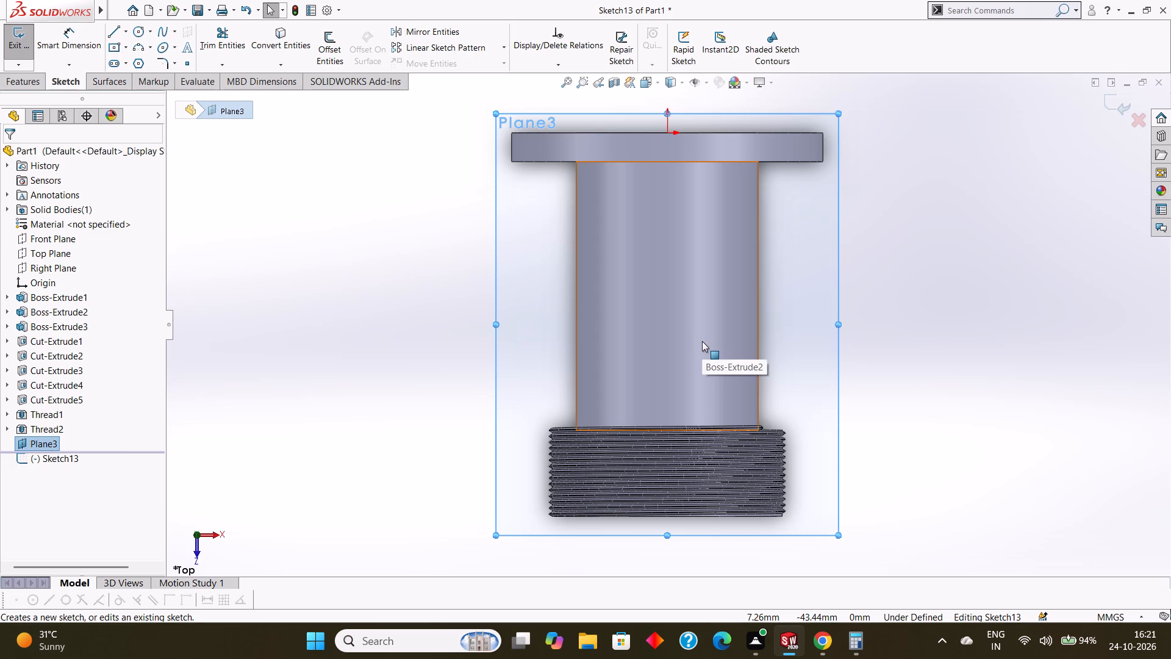
scroll(702, 341, up, 1)
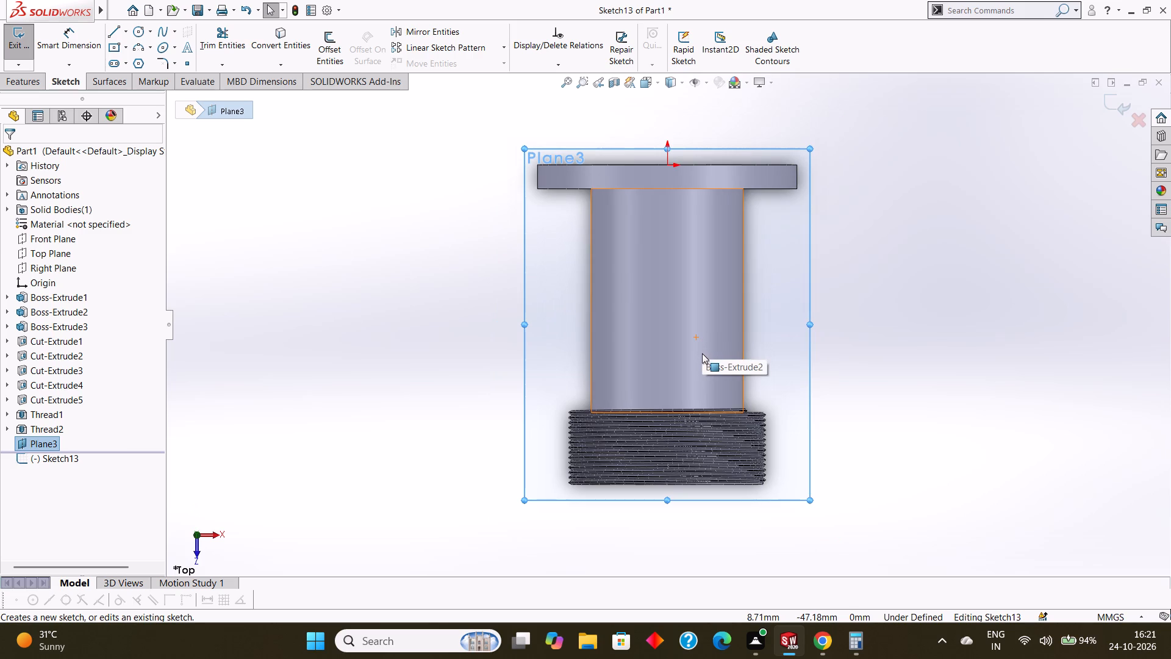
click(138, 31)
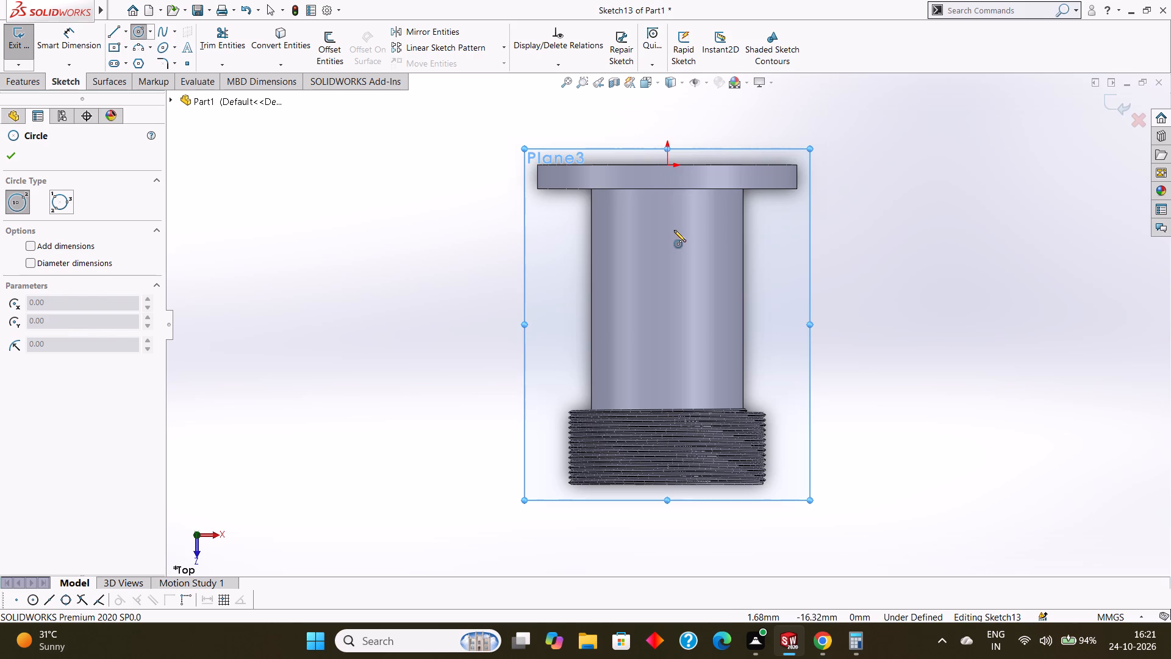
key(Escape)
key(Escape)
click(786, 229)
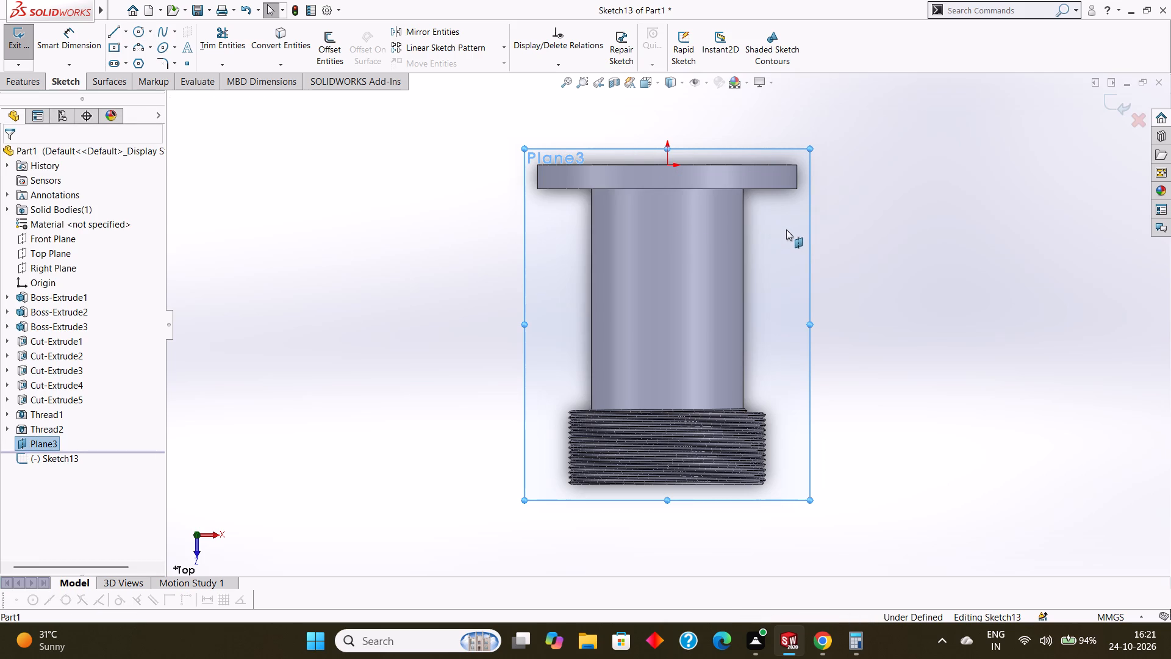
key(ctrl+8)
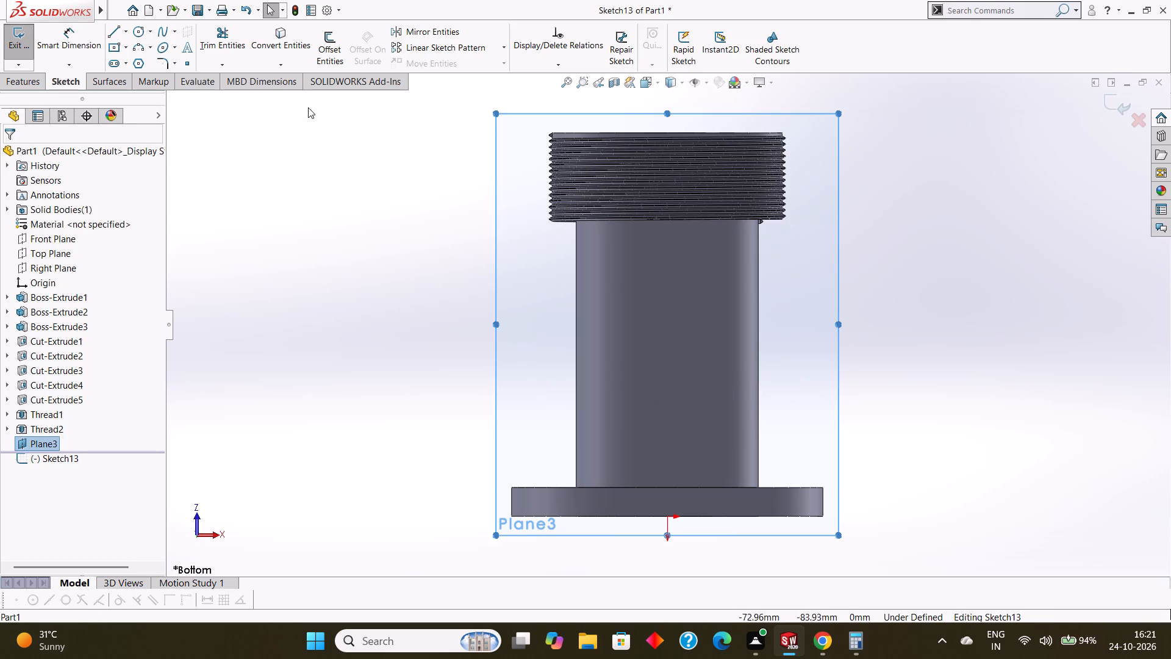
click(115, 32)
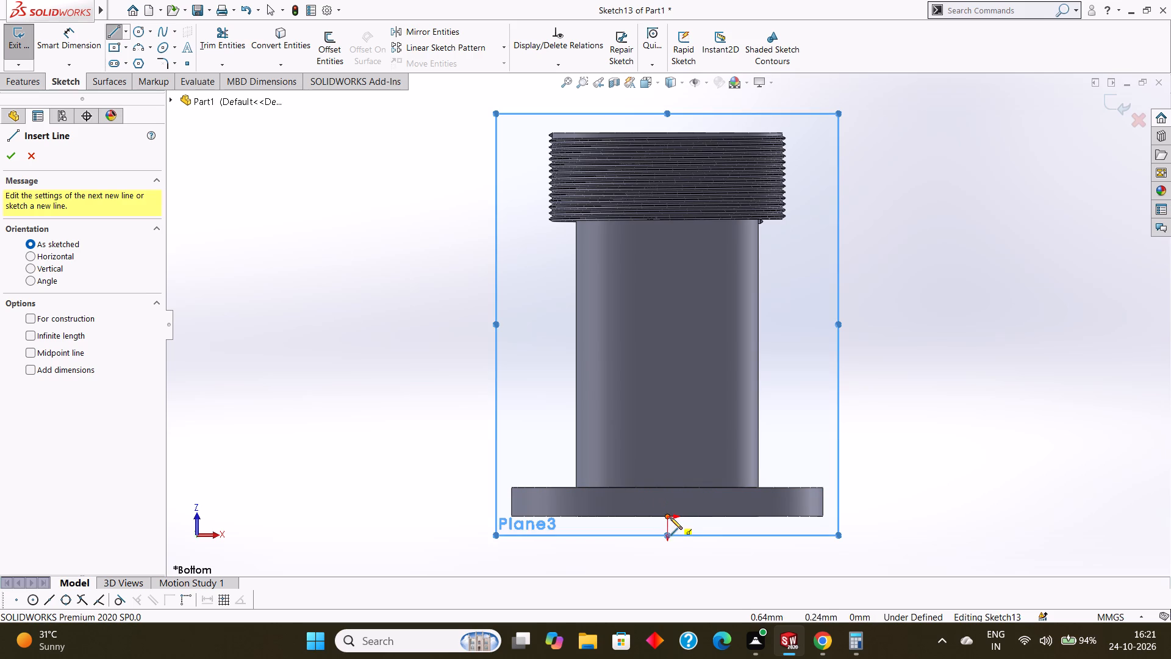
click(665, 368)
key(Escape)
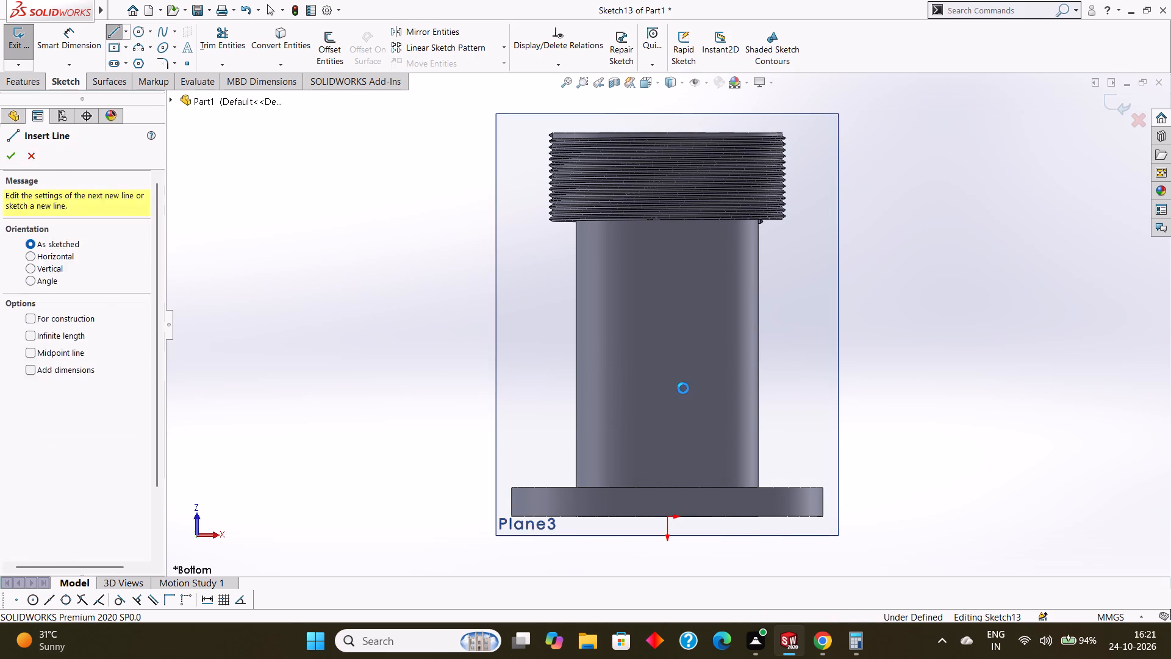
Sketch a circle about 16.4 mm in diameter on the 38 mm cylinder's axis, centred about 34 mm from the disc's outer face.
click(135, 35)
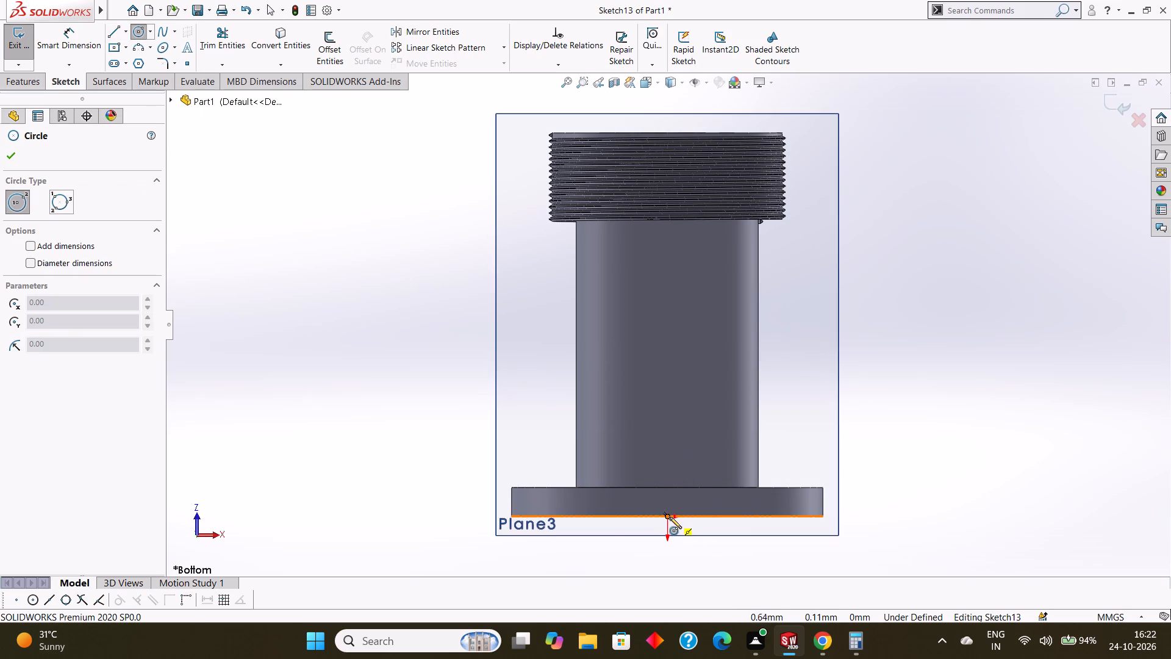
drag(668, 354, 682, 385)
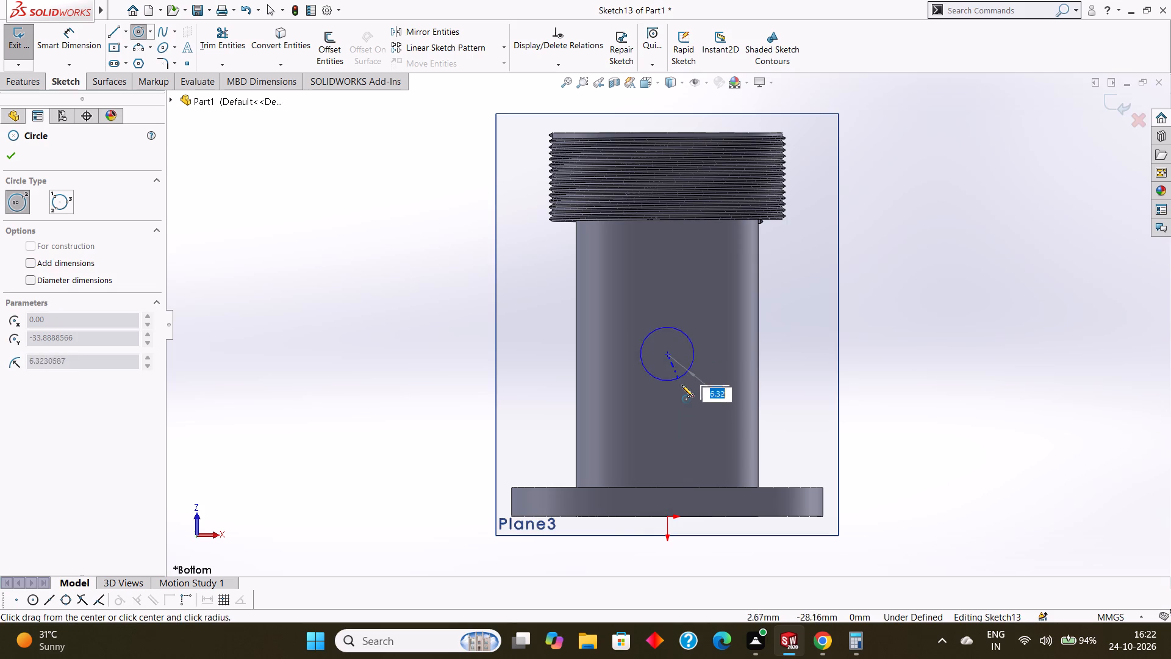
drag(682, 385, 684, 389)
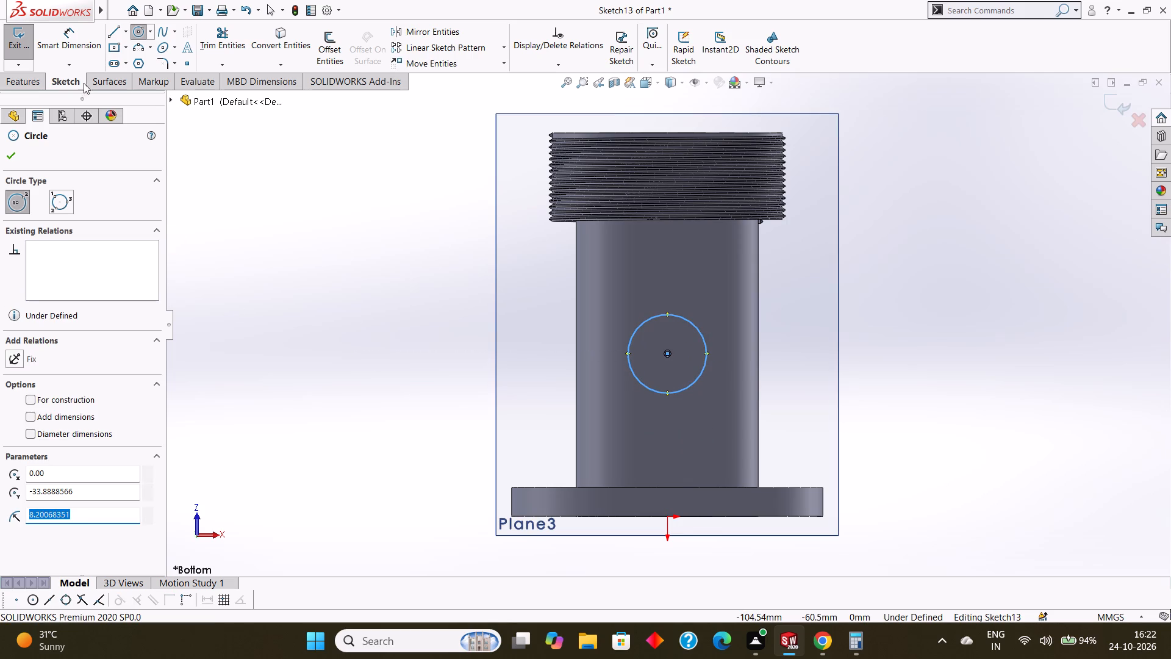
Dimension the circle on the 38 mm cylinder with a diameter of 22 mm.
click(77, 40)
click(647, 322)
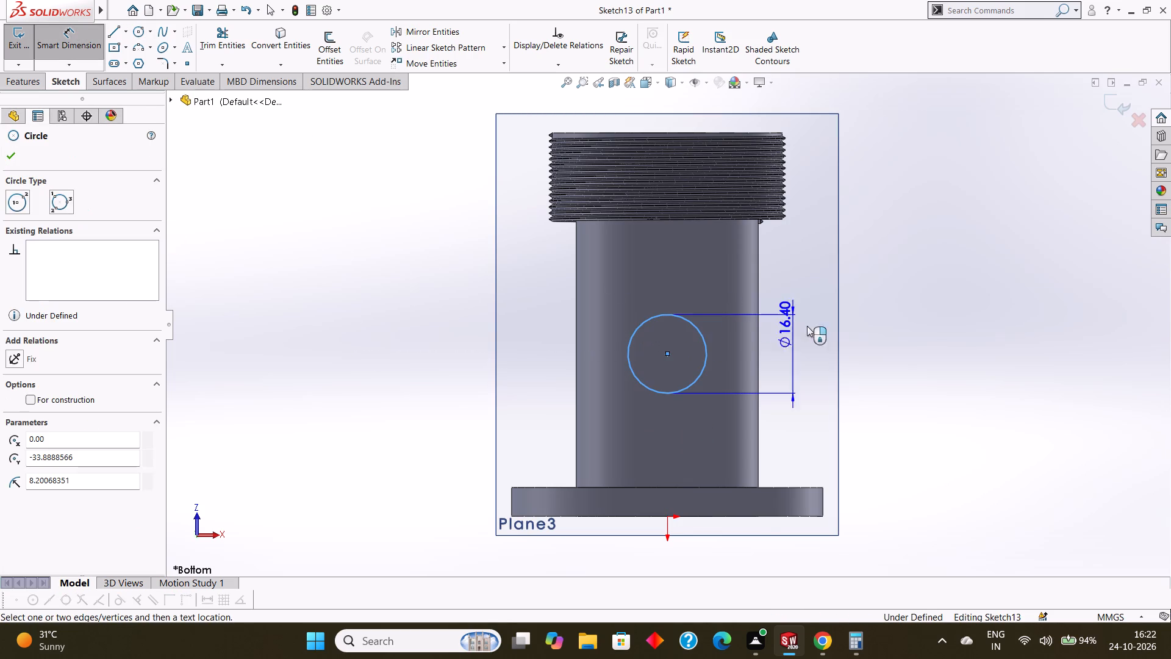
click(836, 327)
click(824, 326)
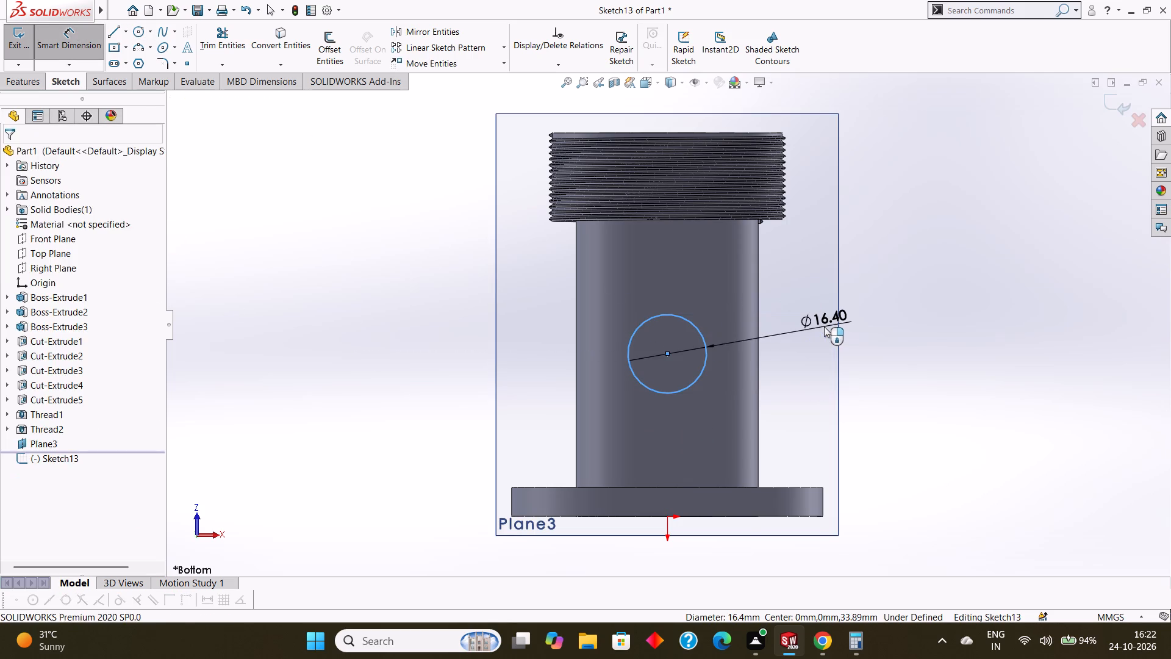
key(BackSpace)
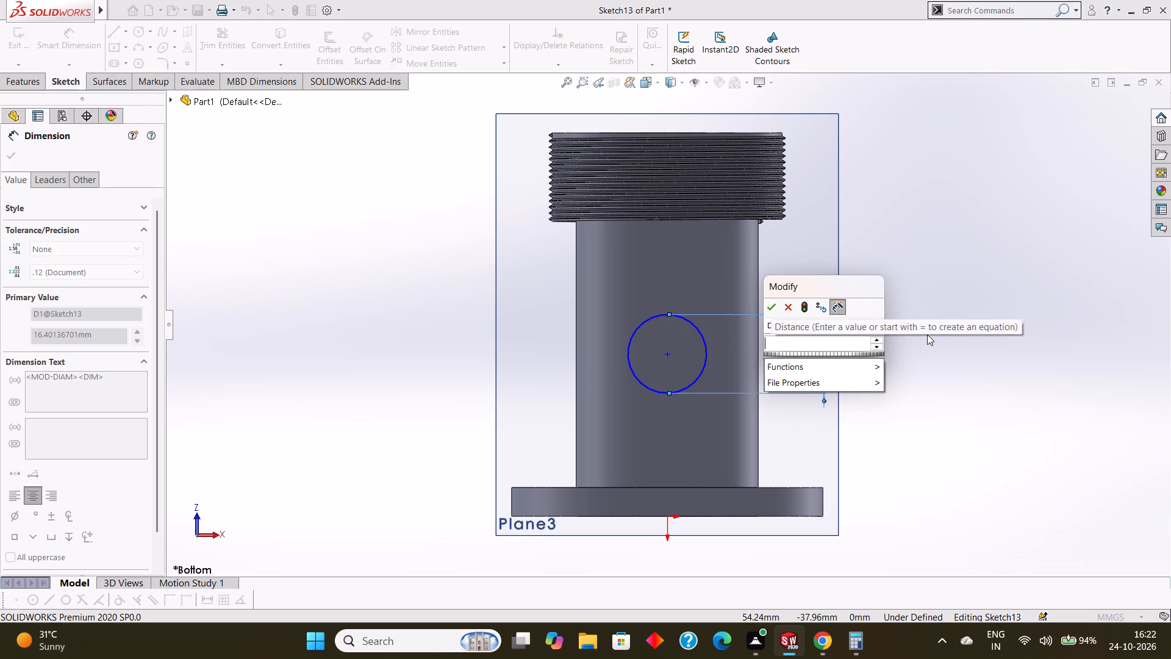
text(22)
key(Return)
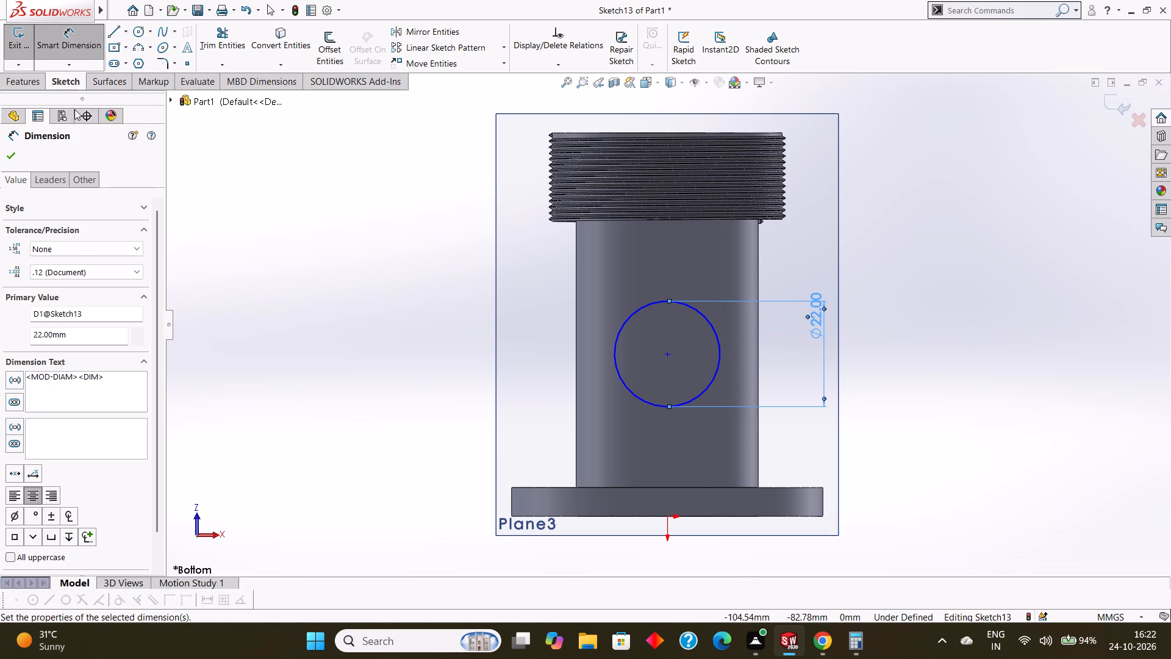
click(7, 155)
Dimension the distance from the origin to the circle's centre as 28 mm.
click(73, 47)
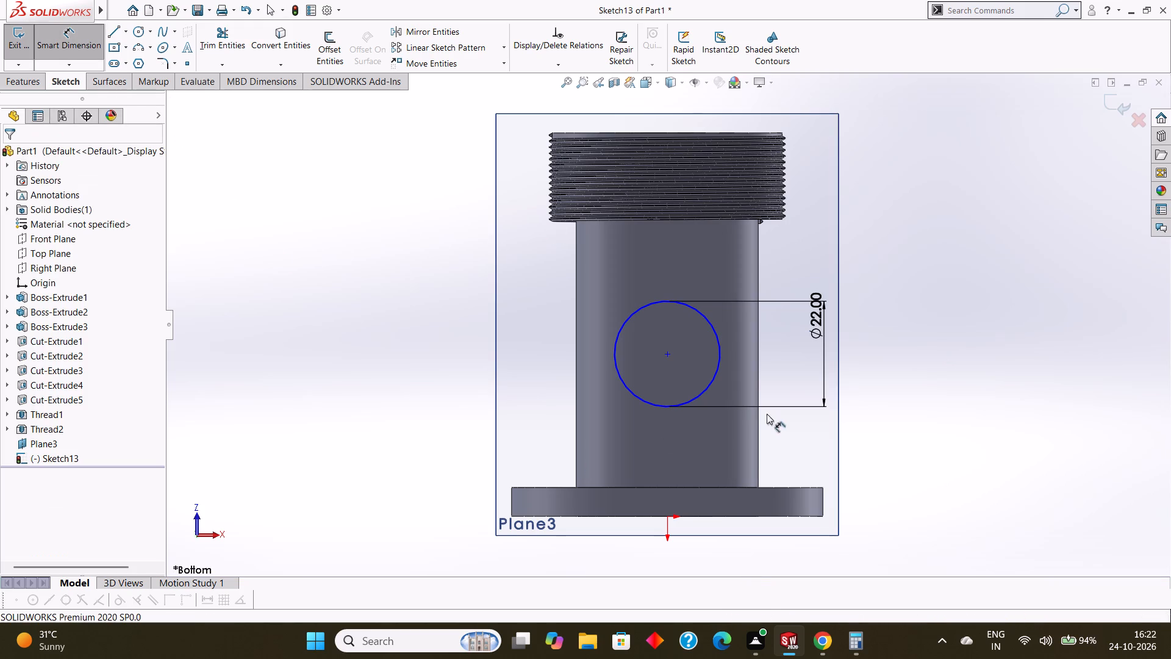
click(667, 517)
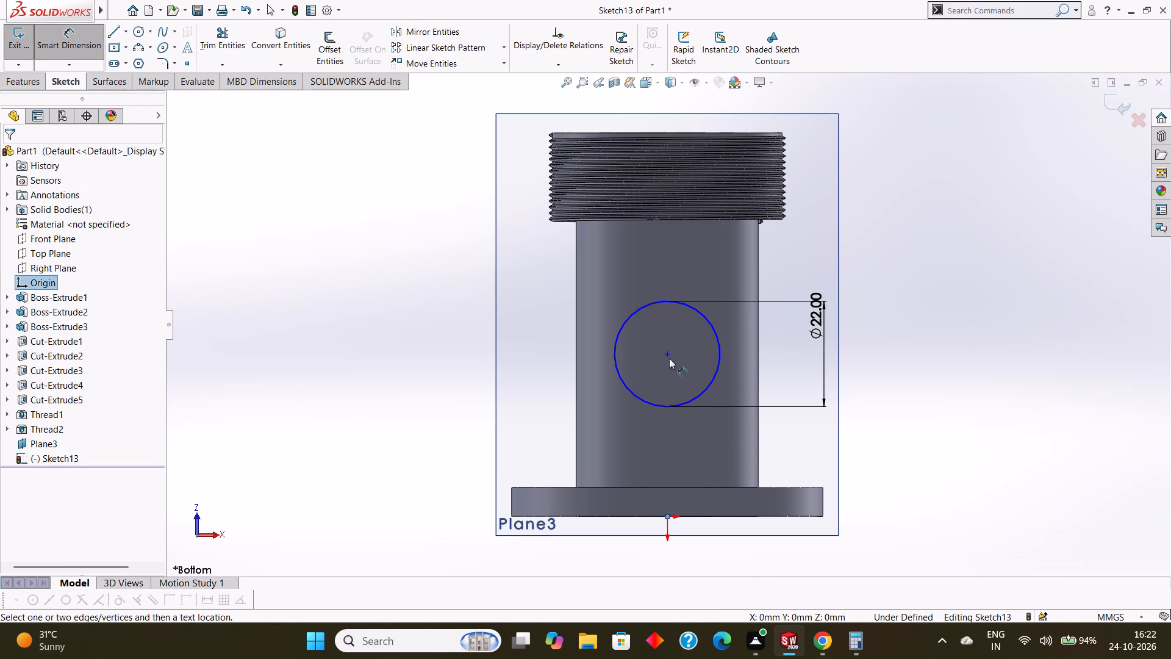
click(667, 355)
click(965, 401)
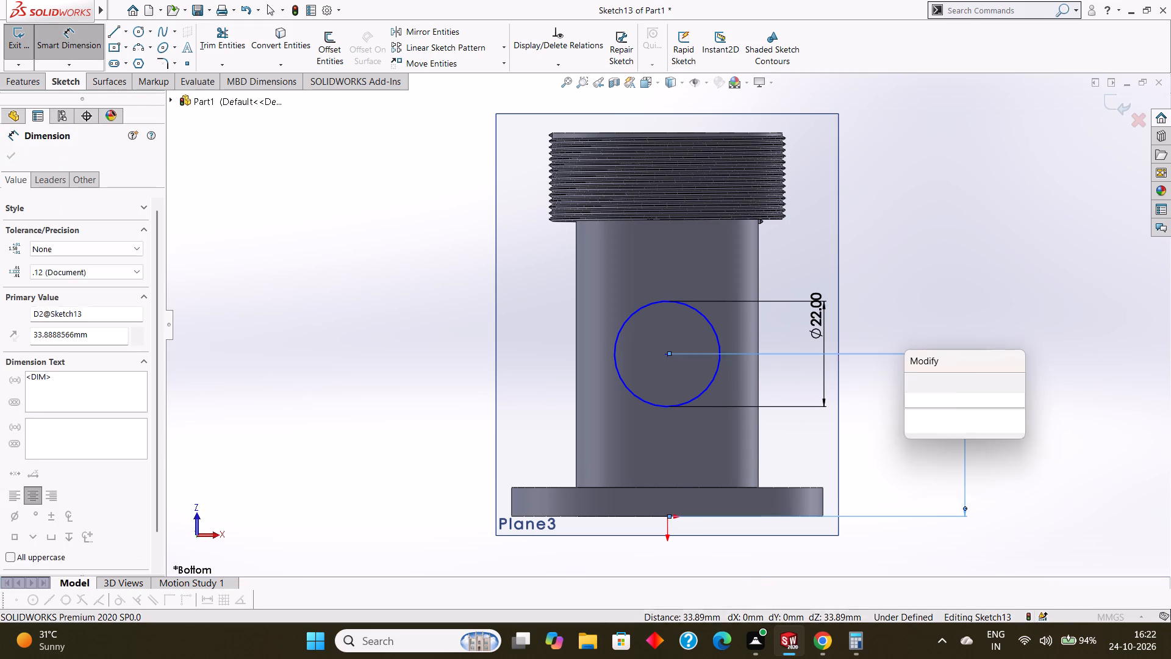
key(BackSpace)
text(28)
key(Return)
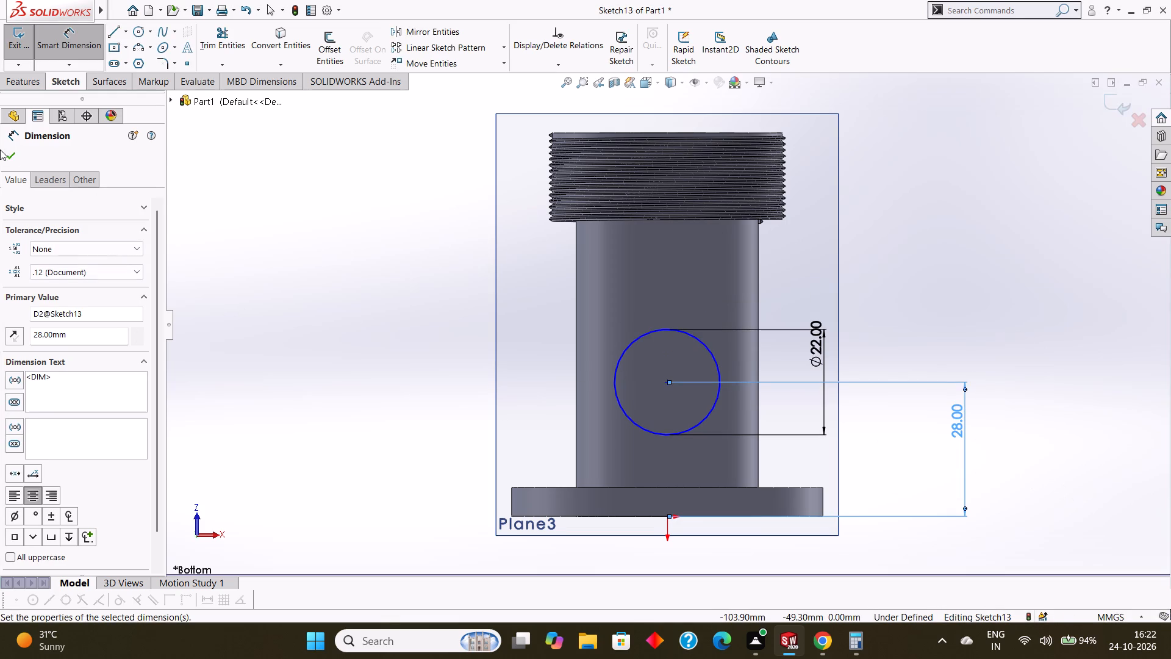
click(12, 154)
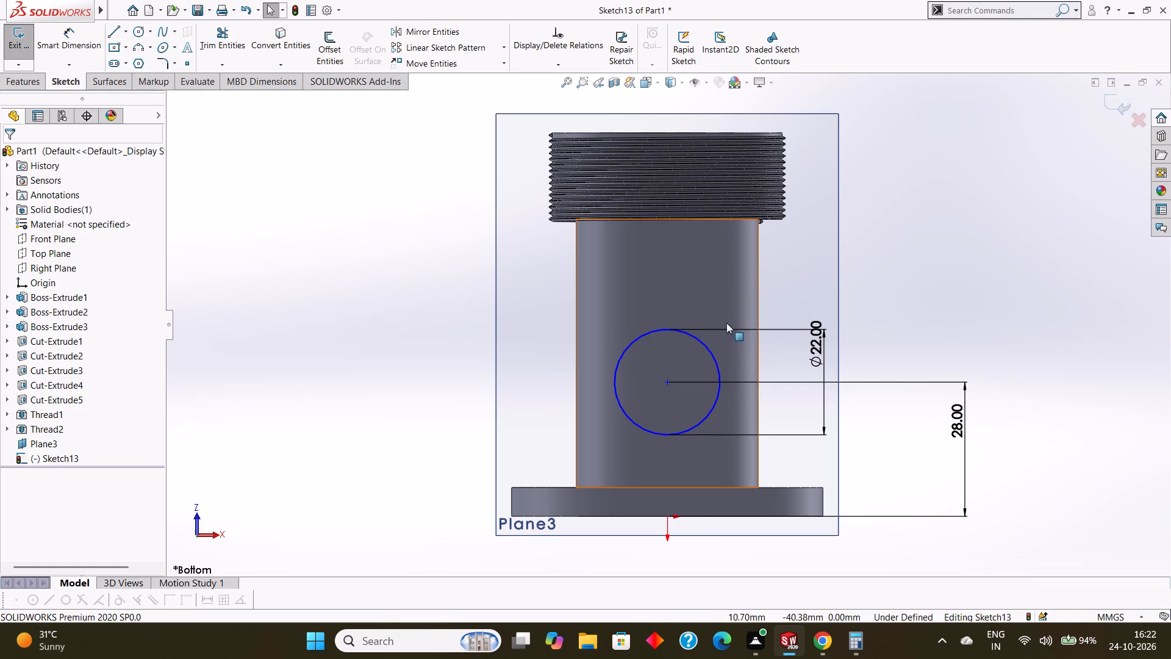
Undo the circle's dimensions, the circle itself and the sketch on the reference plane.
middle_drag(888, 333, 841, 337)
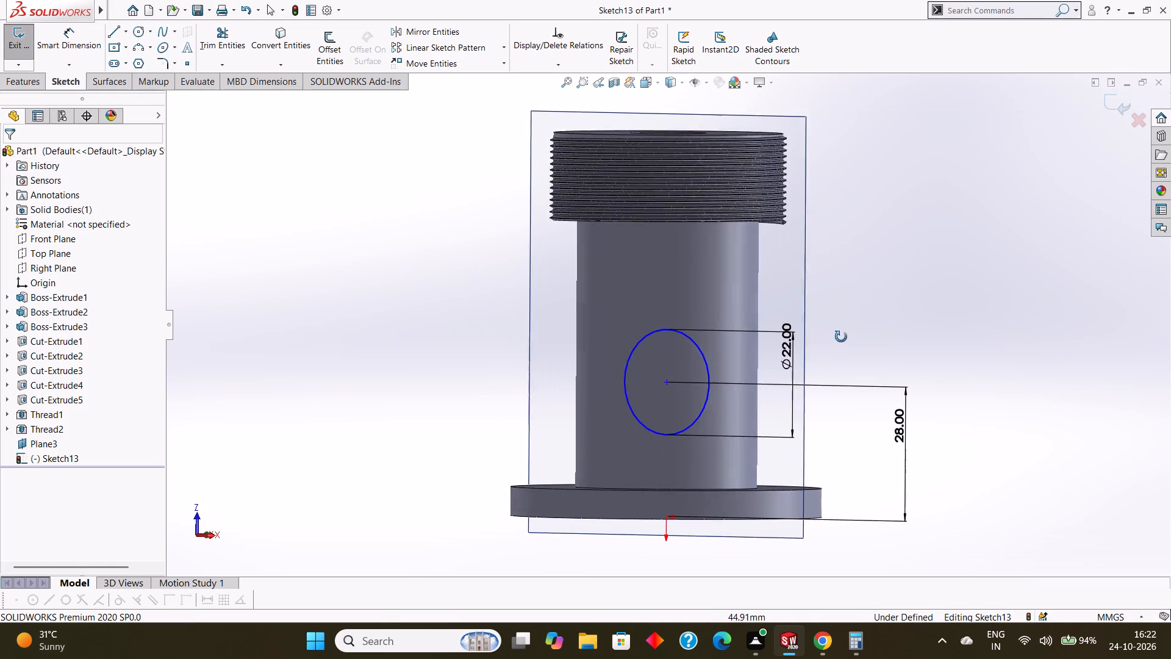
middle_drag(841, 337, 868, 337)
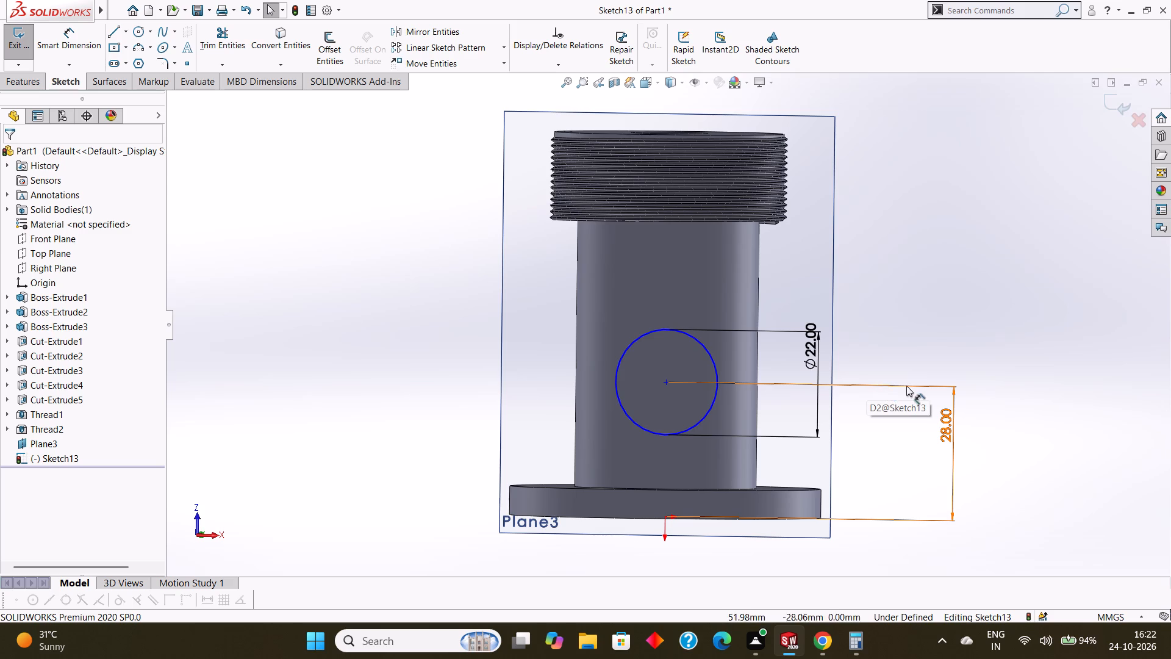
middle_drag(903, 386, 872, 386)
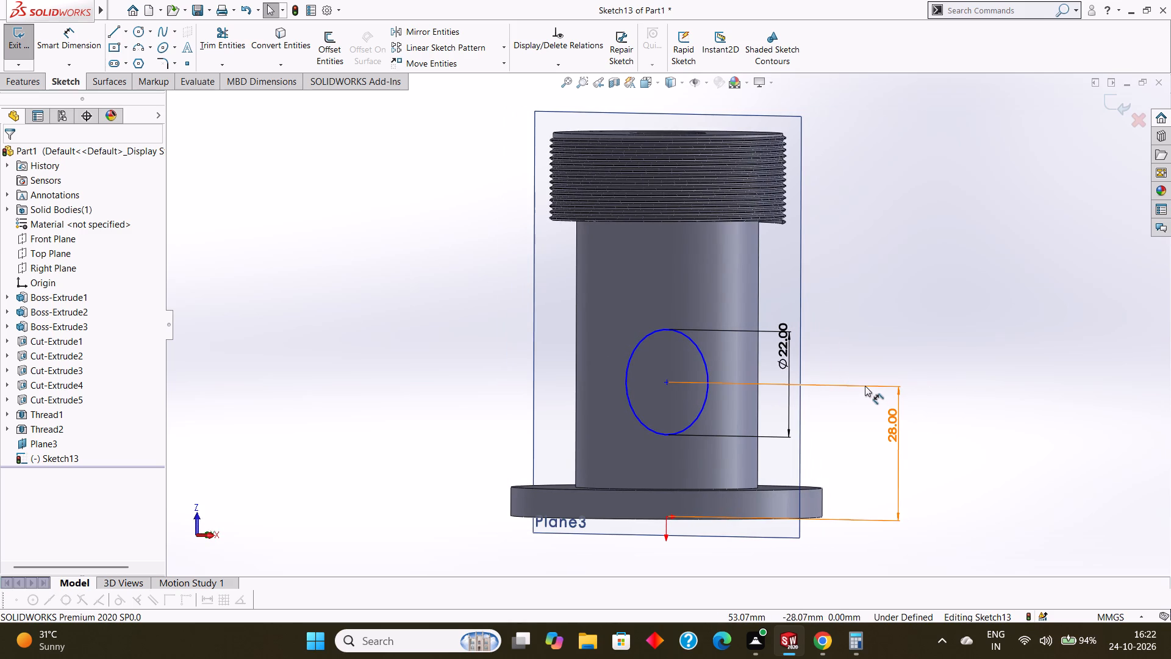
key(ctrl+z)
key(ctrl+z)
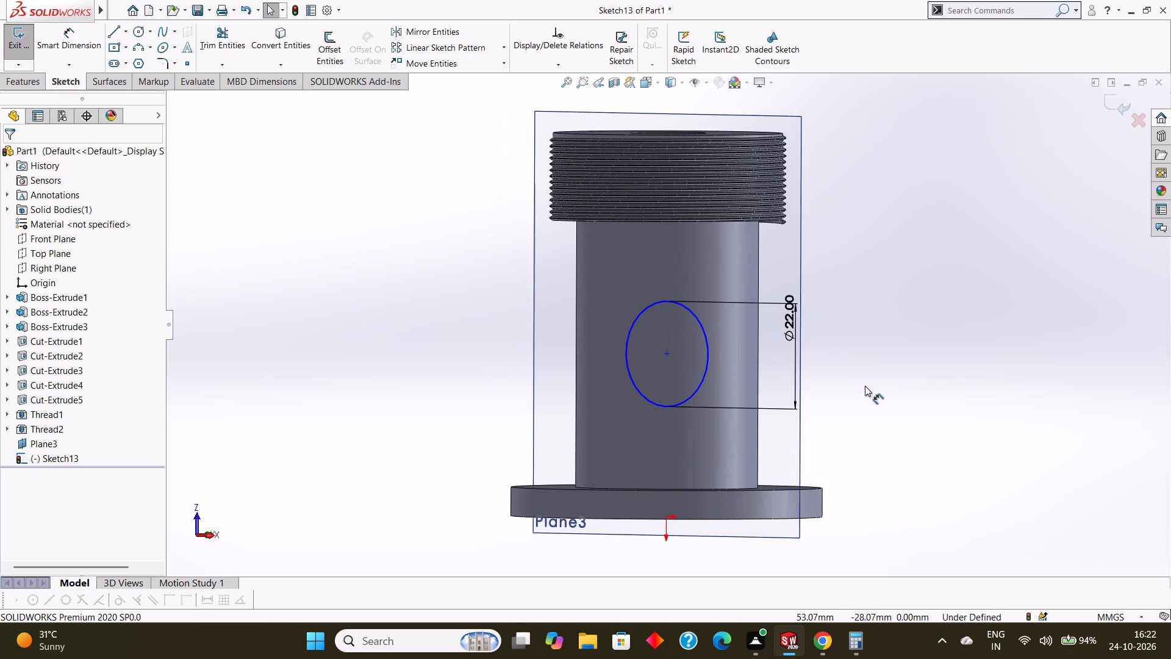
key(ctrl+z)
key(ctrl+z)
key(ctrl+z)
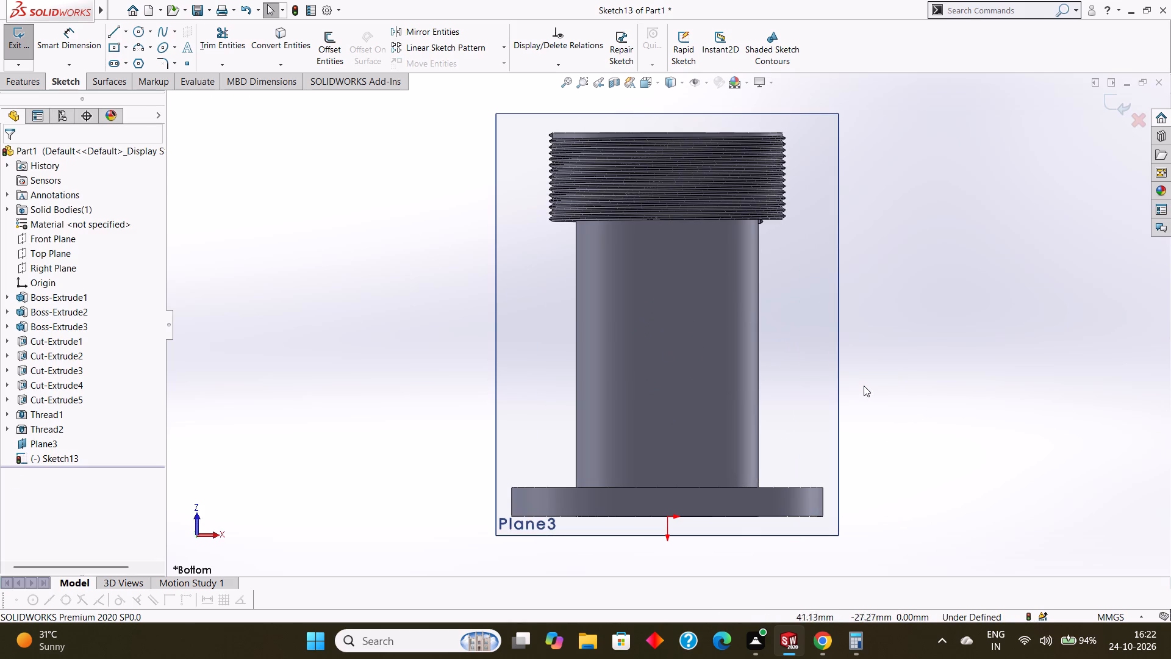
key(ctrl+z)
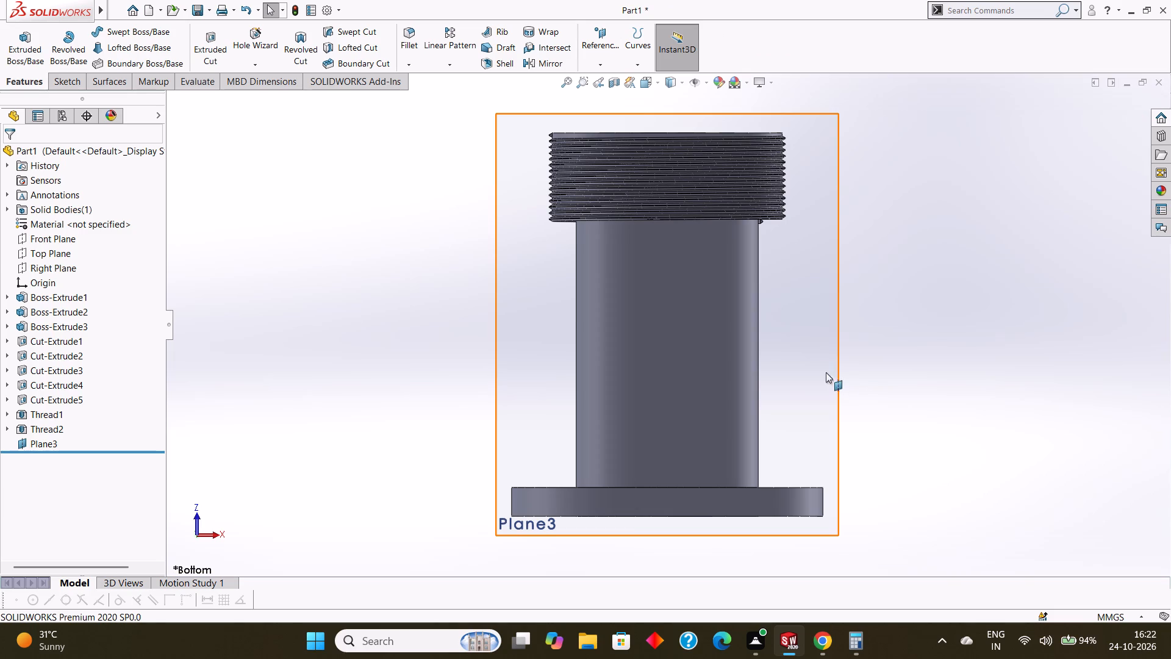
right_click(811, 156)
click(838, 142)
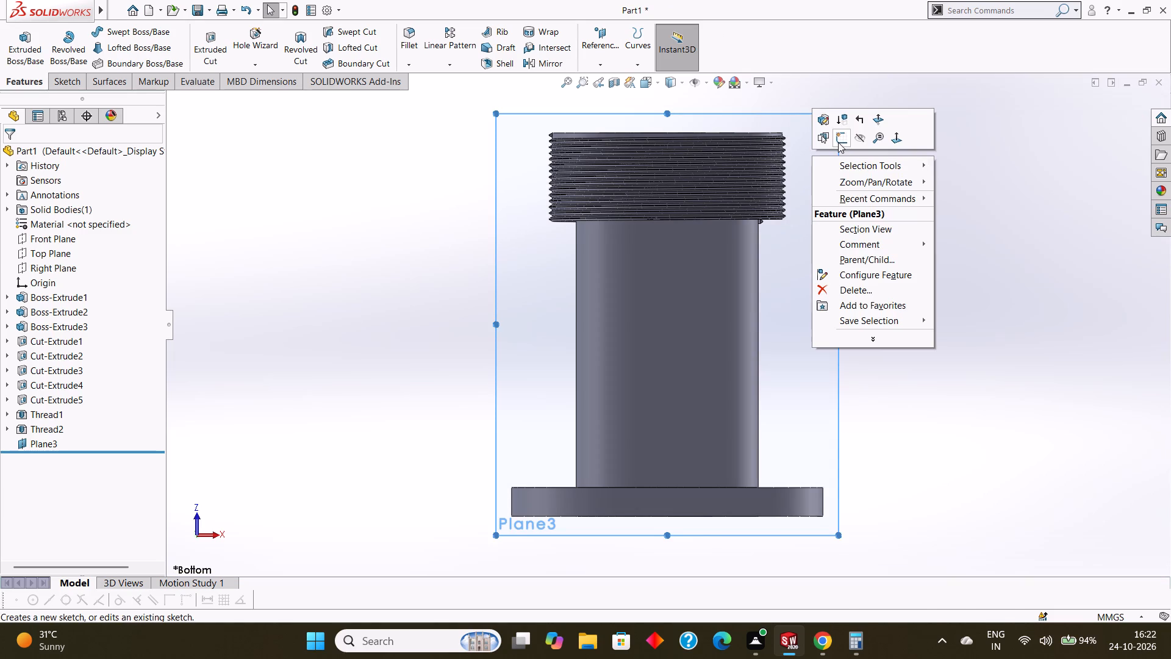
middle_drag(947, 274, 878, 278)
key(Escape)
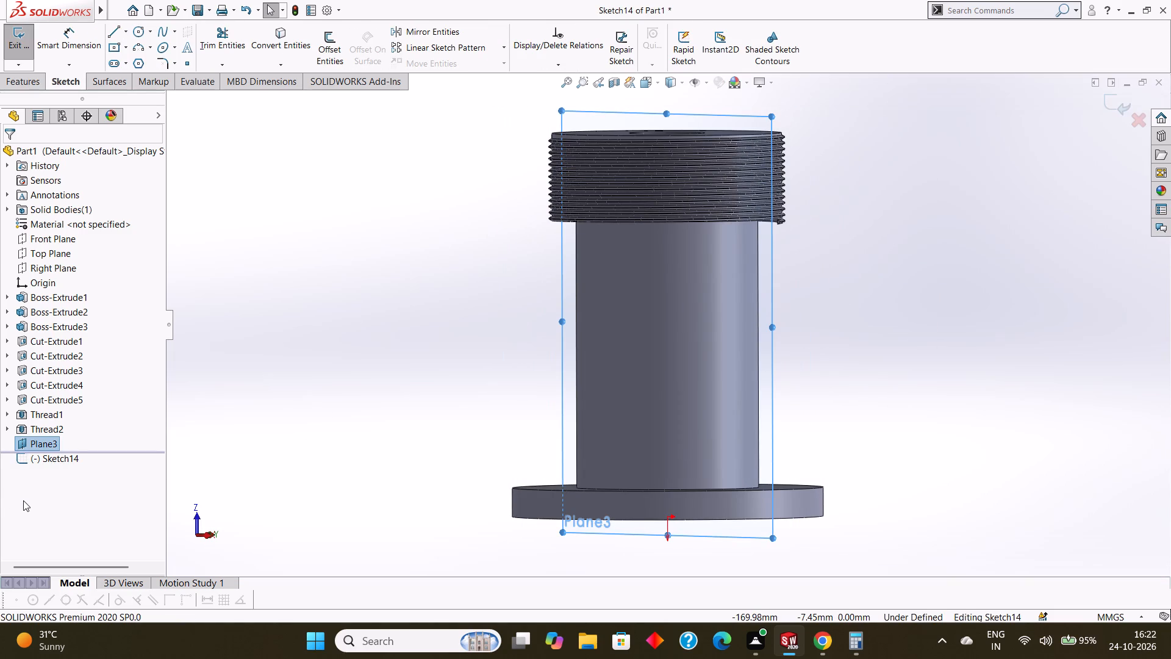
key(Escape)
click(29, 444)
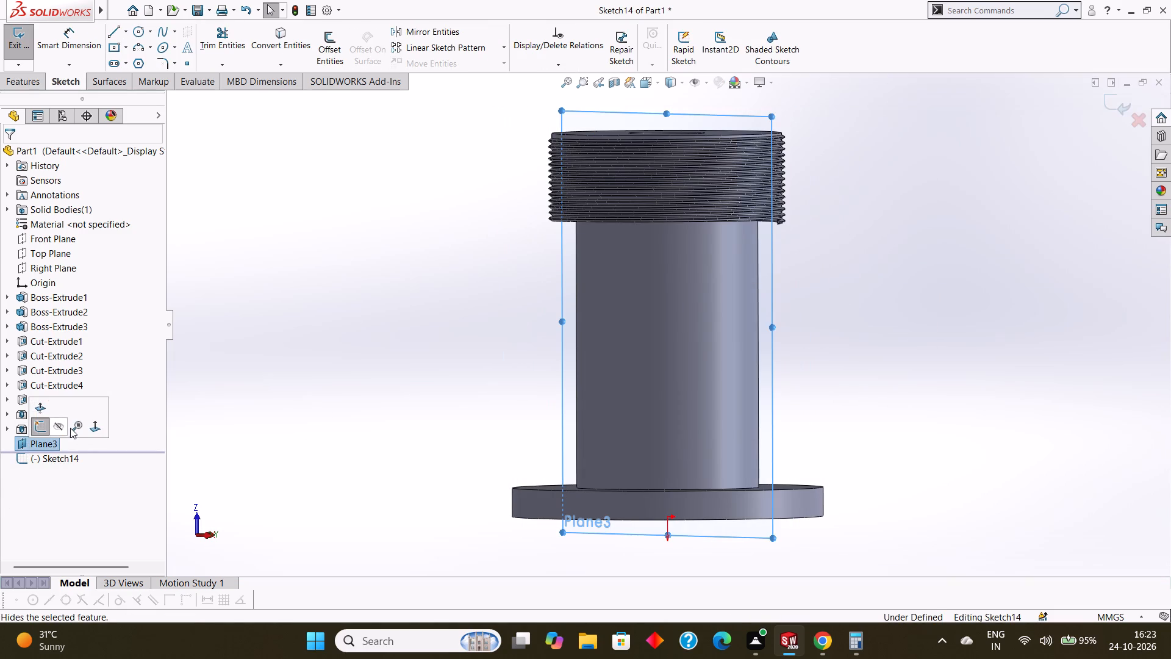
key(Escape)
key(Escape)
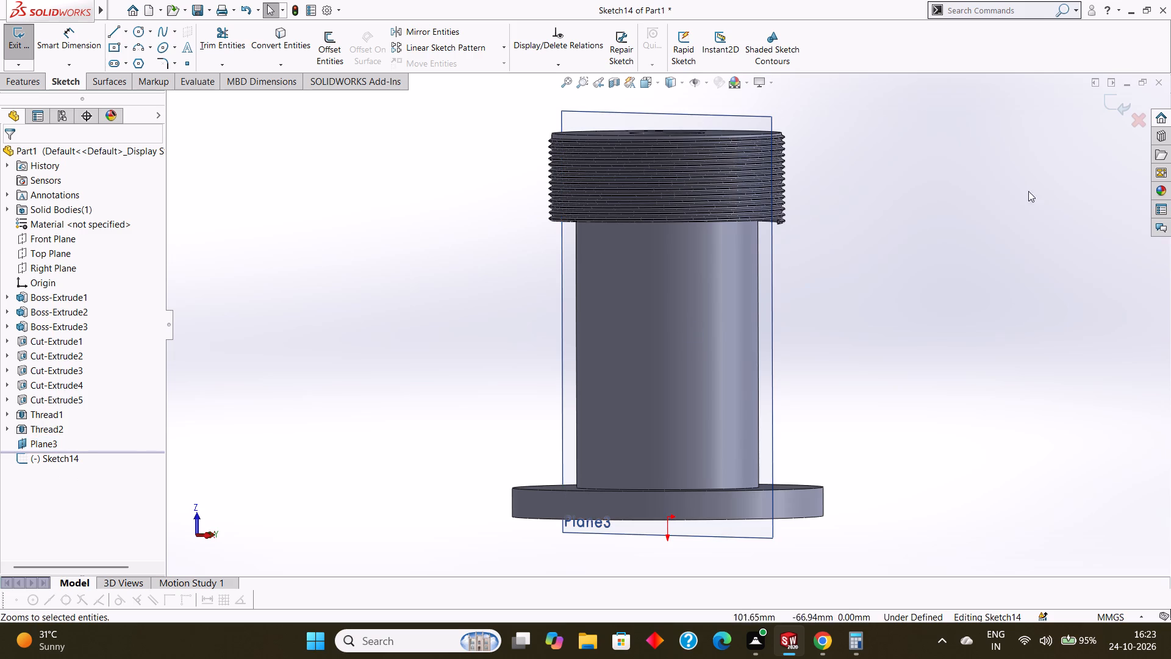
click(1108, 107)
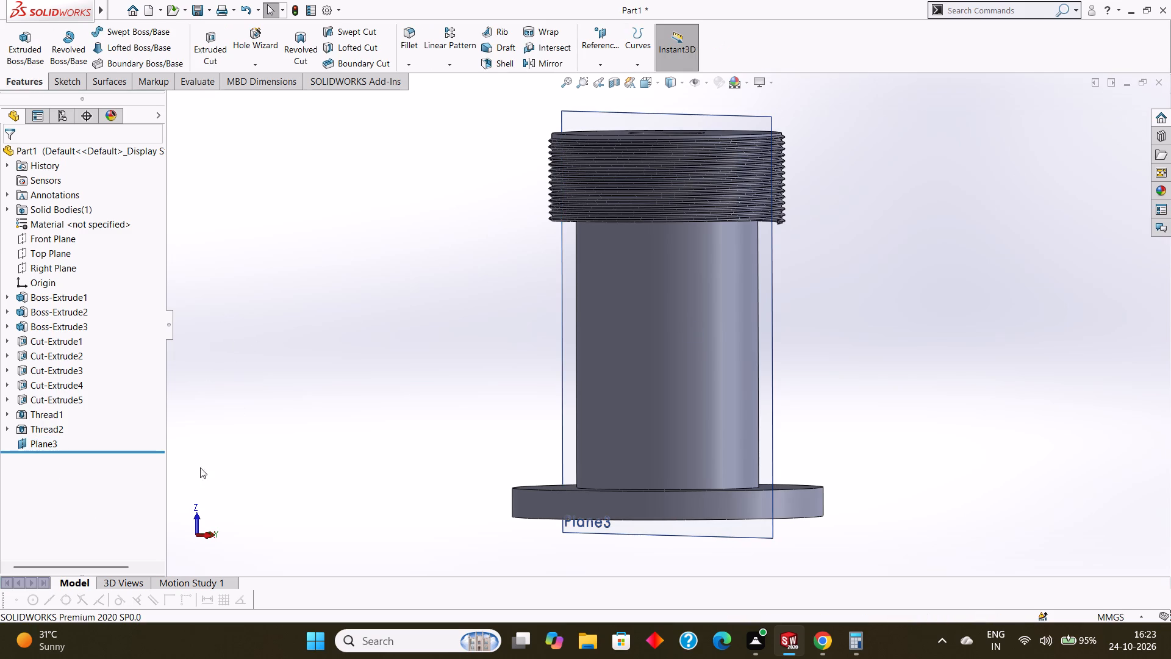
Edit the reference plane's definition and set its offset from the Top Plane to 45 mm.
click(45, 445)
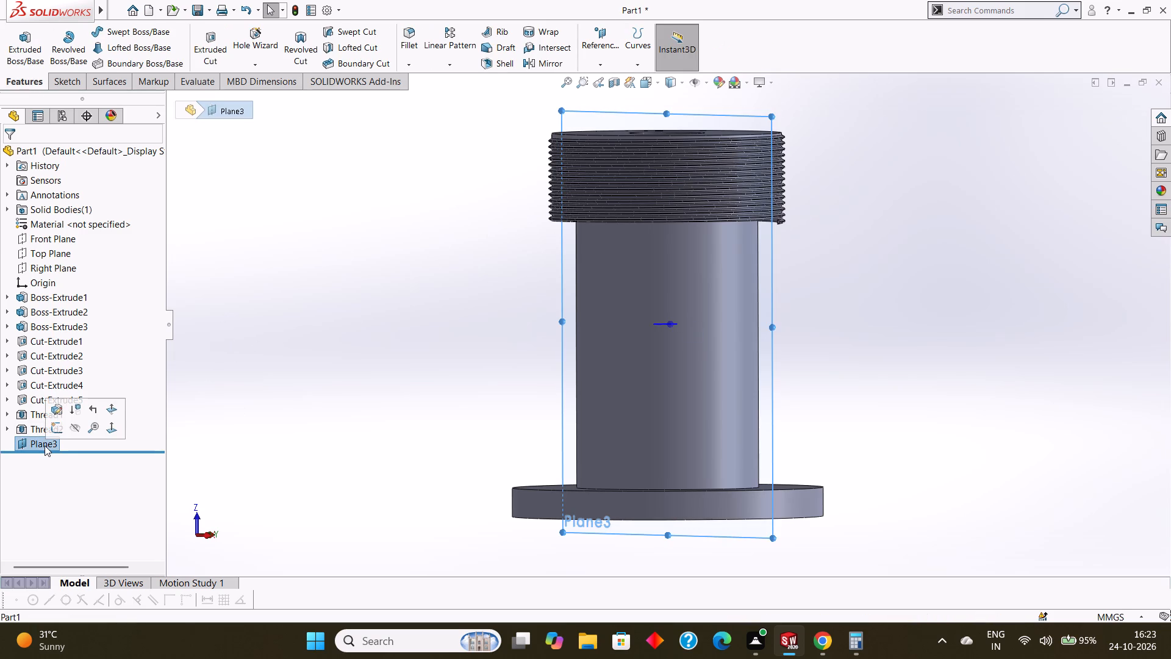
click(59, 412)
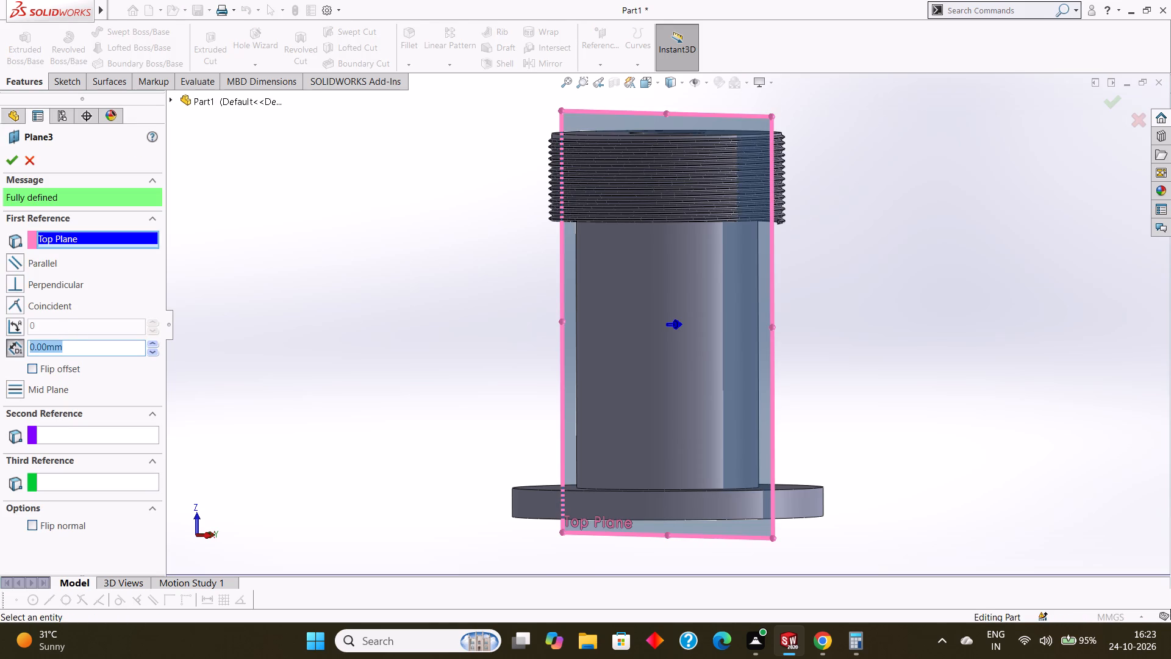
key(BackSpace)
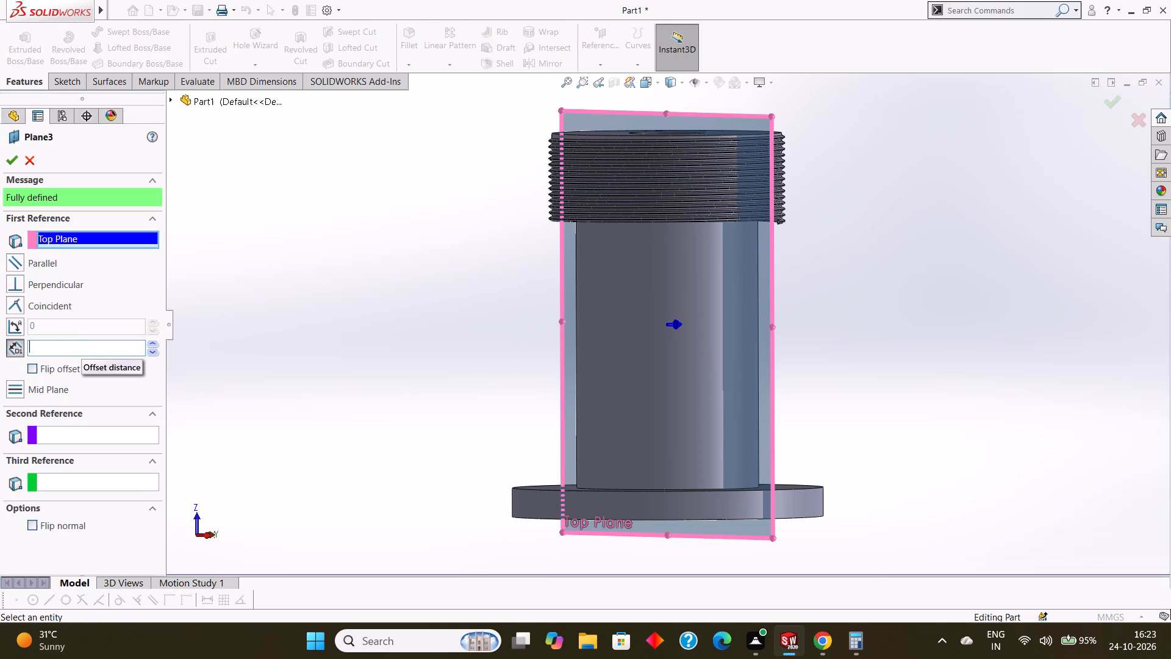
text(45)
key(Return)
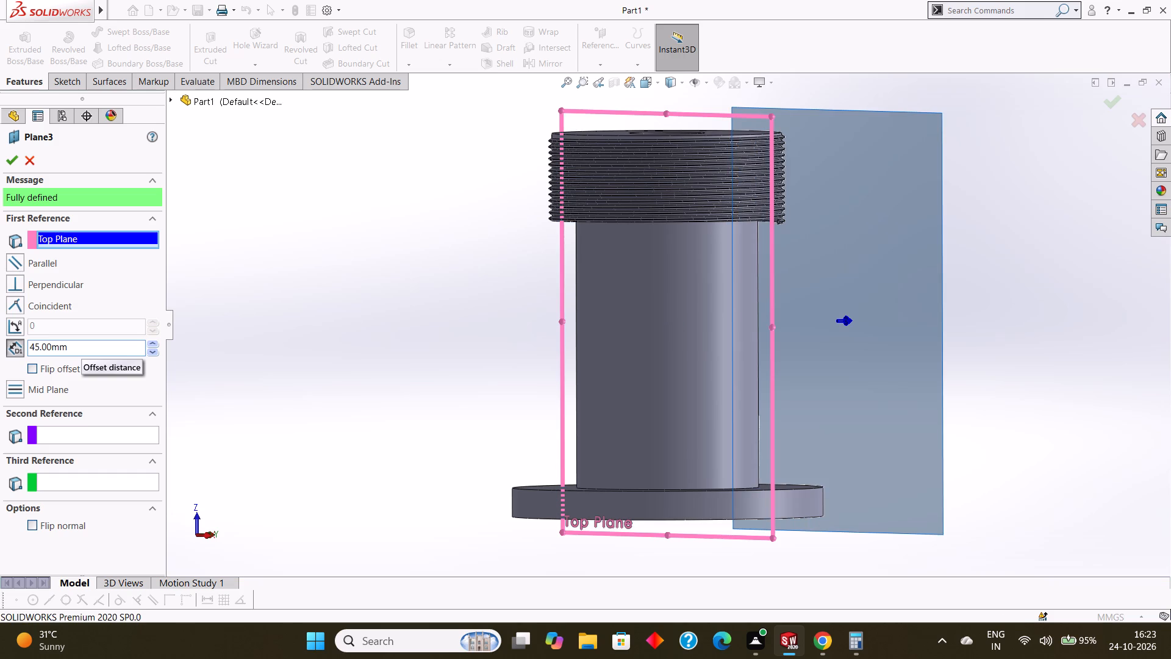
middle_drag(1167, 361, 1111, 369)
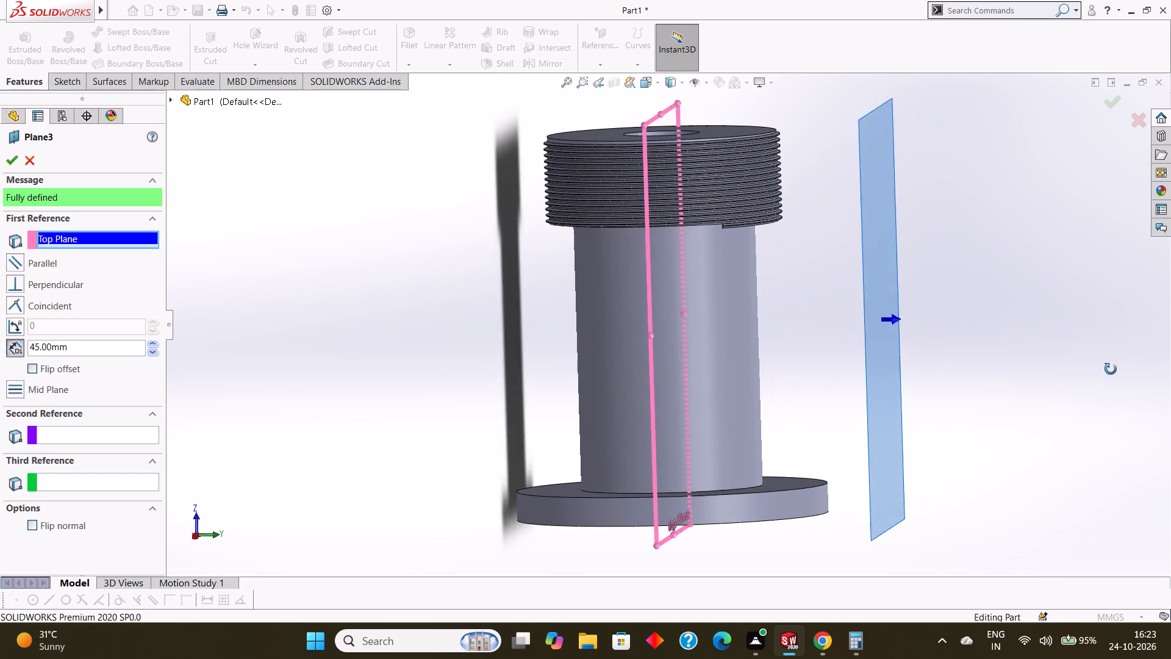
middle_drag(1111, 369, 1118, 369)
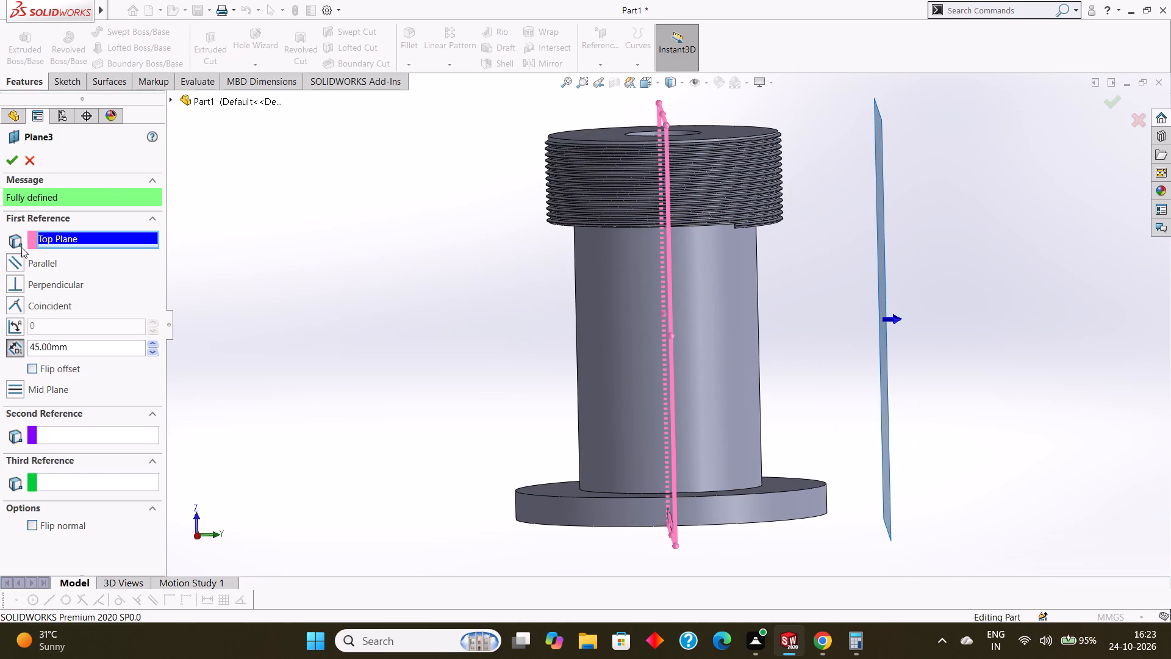
Flip the reference plane's offset direction and set the offset distance to 35 mm.
click(30, 372)
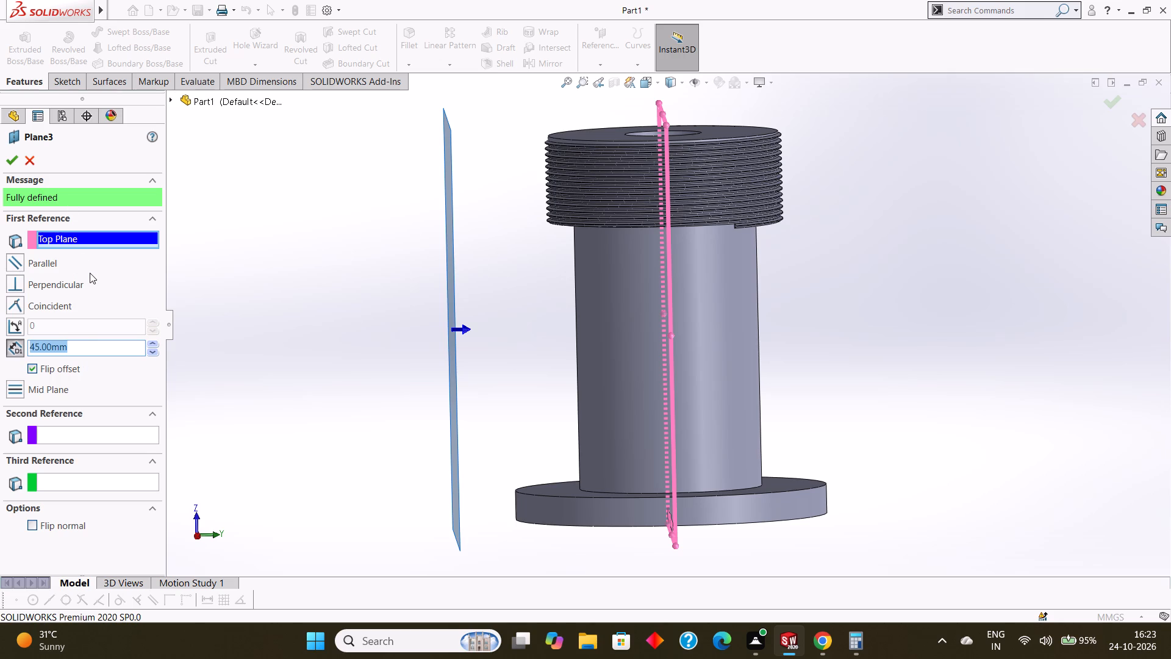
click(78, 344)
drag(91, 348, 24, 345)
text(35)
key(Return)
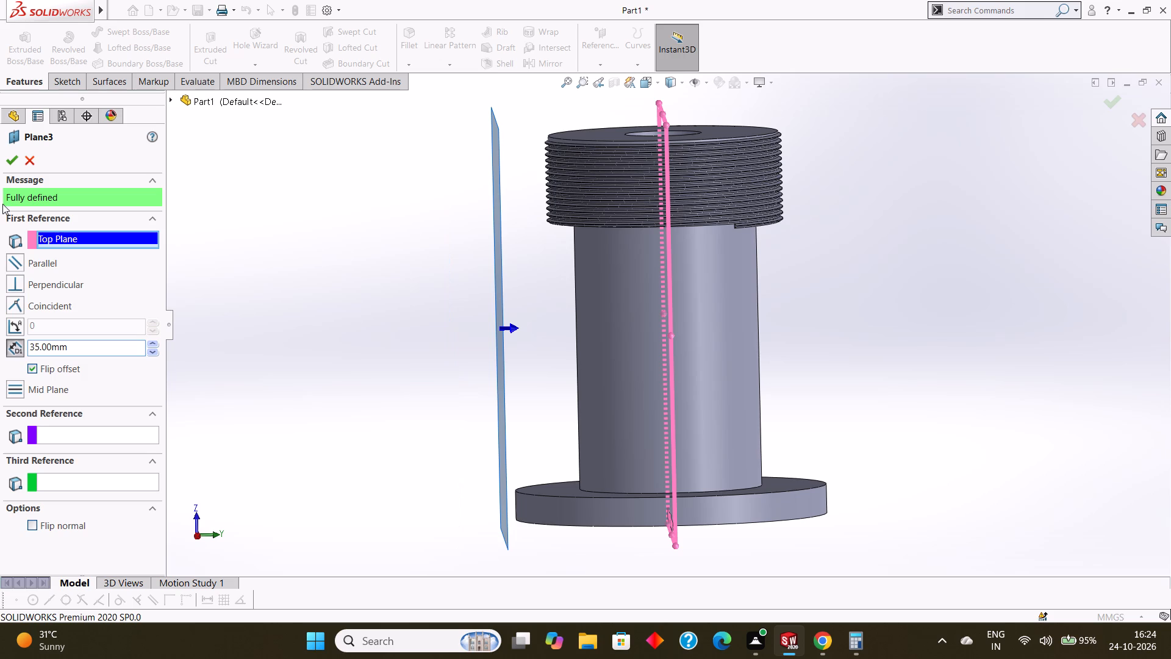
click(13, 154)
Open a new sketch on the offset reference plane and view it face-on.
middle_drag(328, 199, 338, 200)
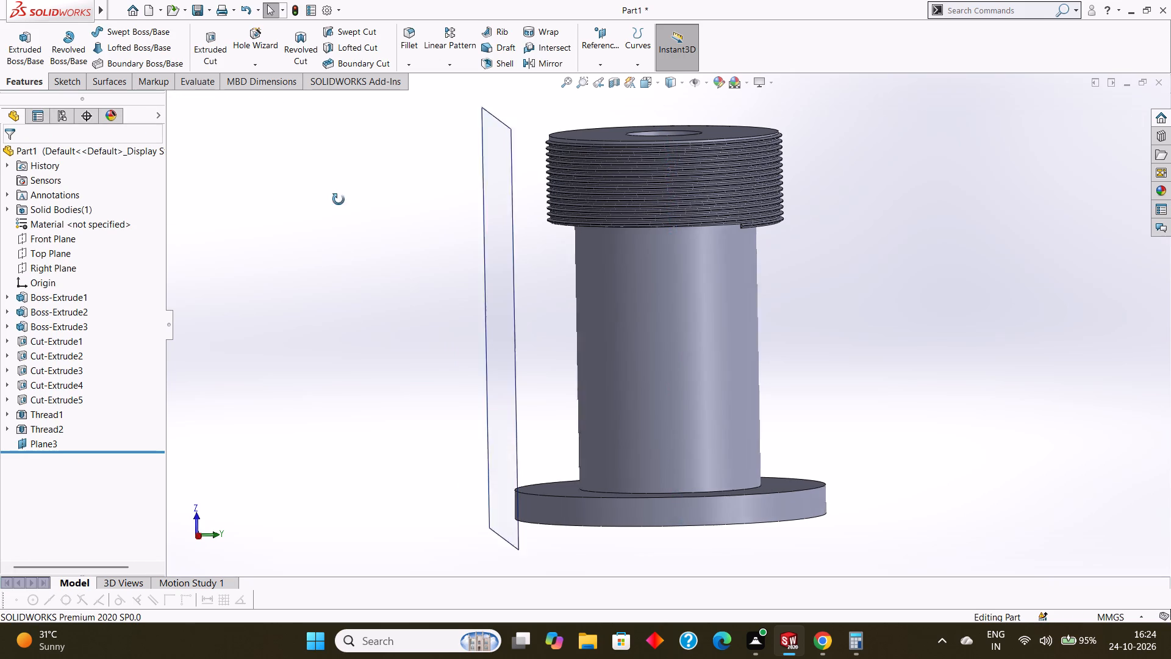
middle_drag(338, 200, 358, 203)
scroll(358, 203, down, 1)
click(515, 130)
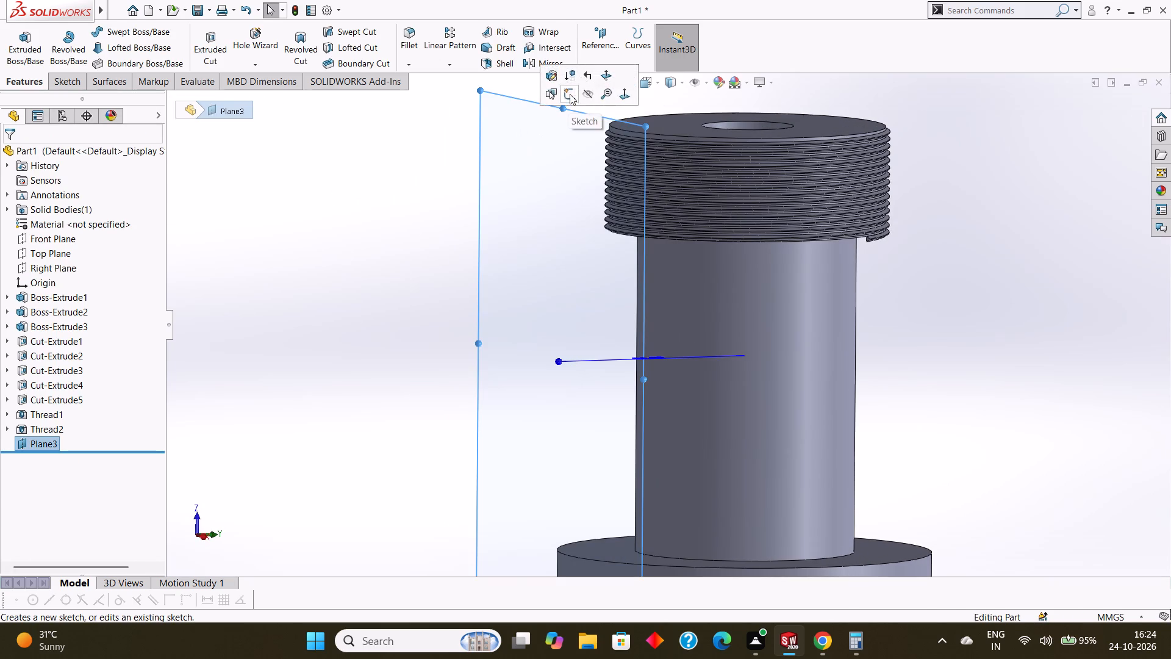
click(570, 94)
key(ctrl+8)
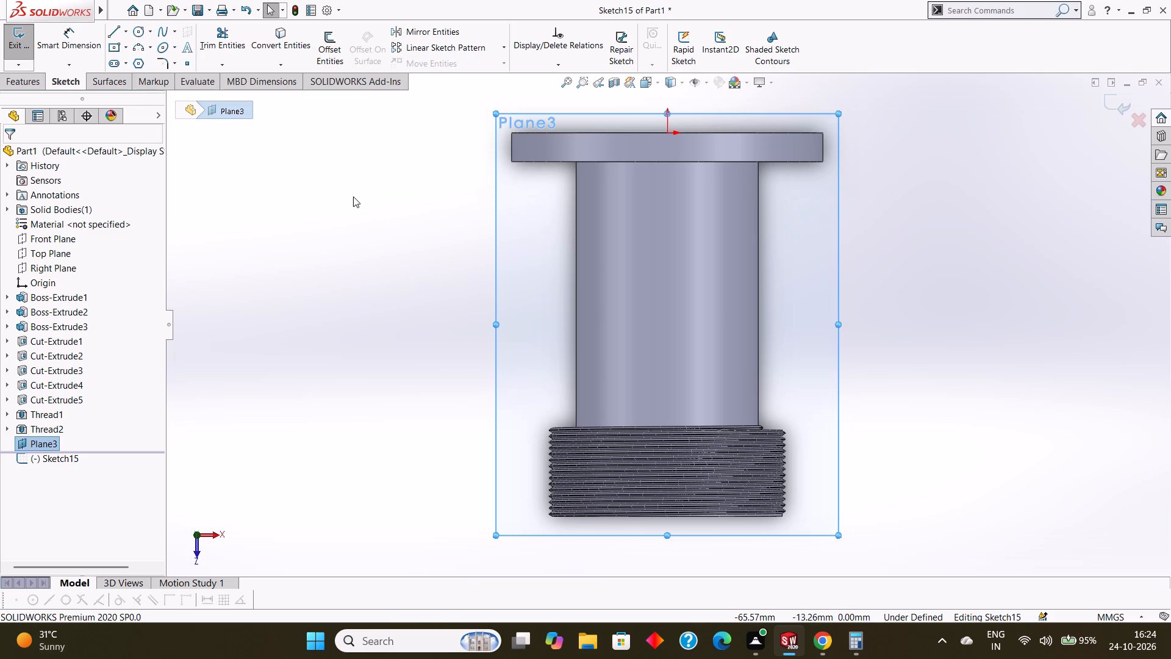
click(834, 123)
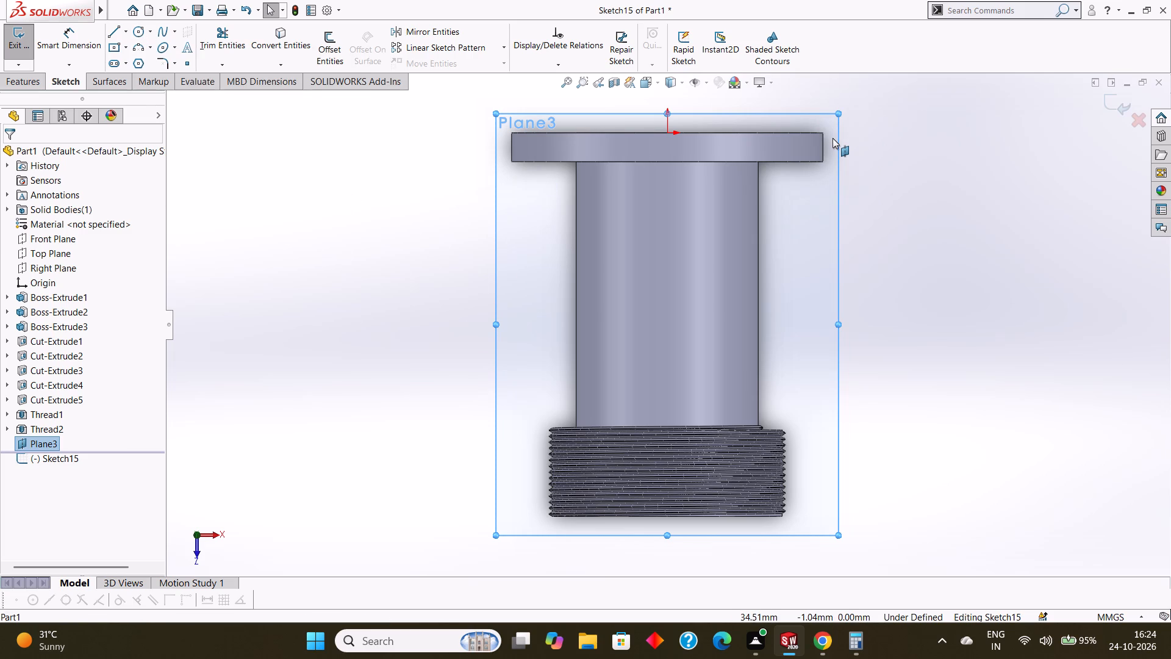
middle_drag(973, 168, 931, 182)
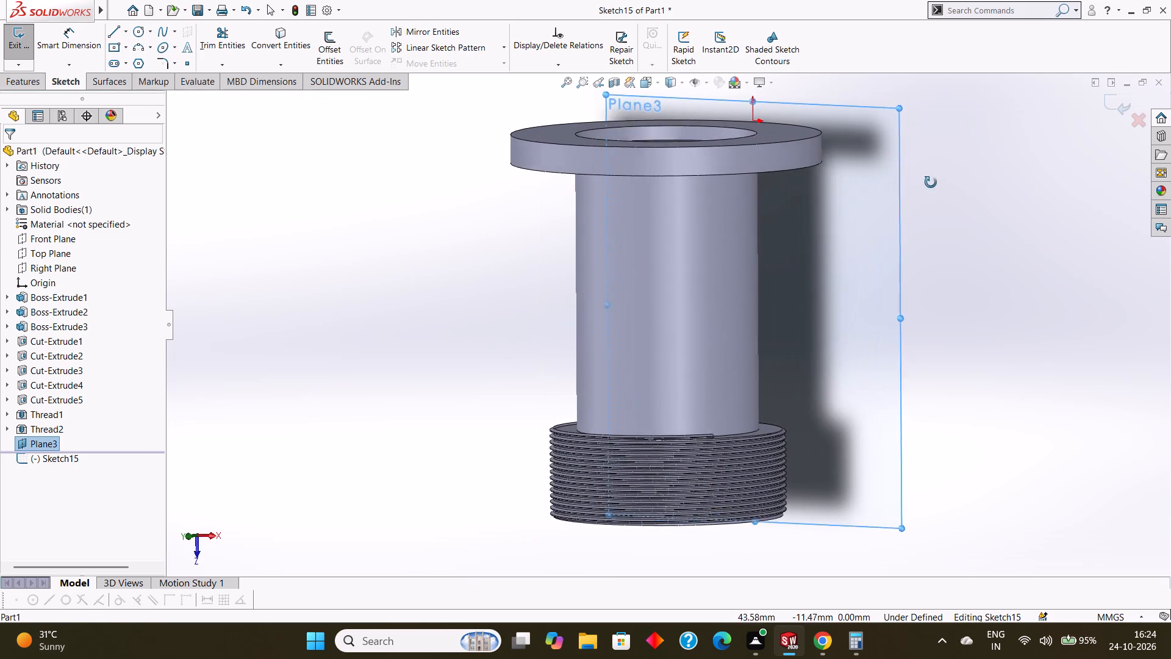
middle_drag(931, 182, 929, 182)
click(888, 159)
key(ctrl+8)
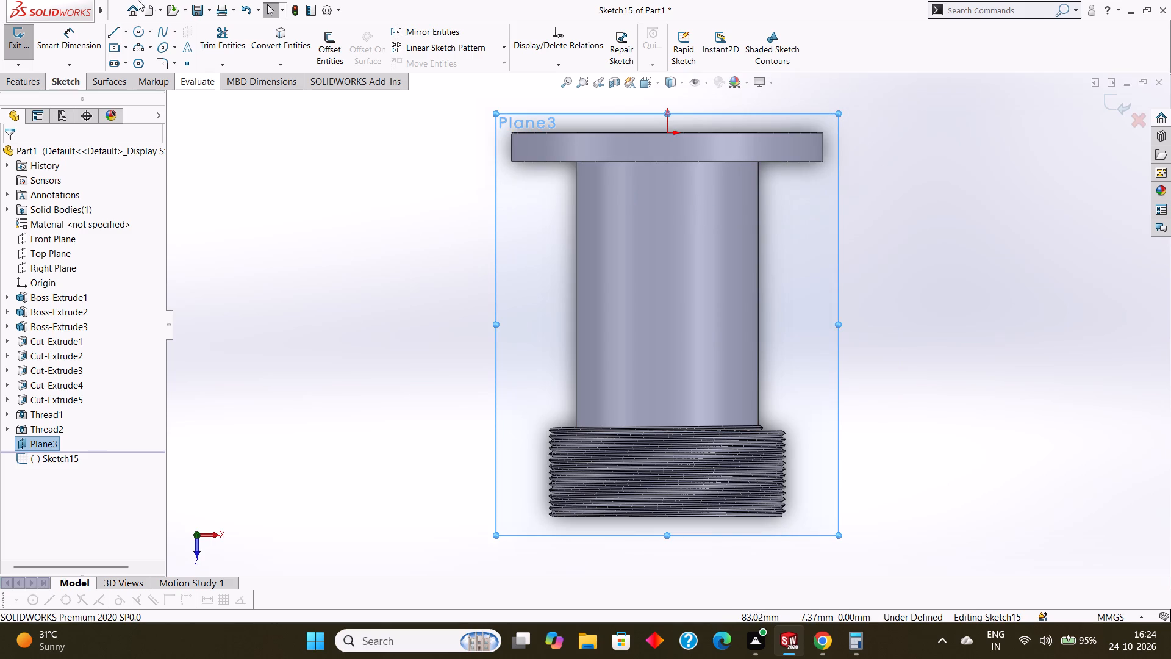
Sketch a circle of about 10.3 mm radius on the body's centreline, about 33 mm from the origin.
click(139, 33)
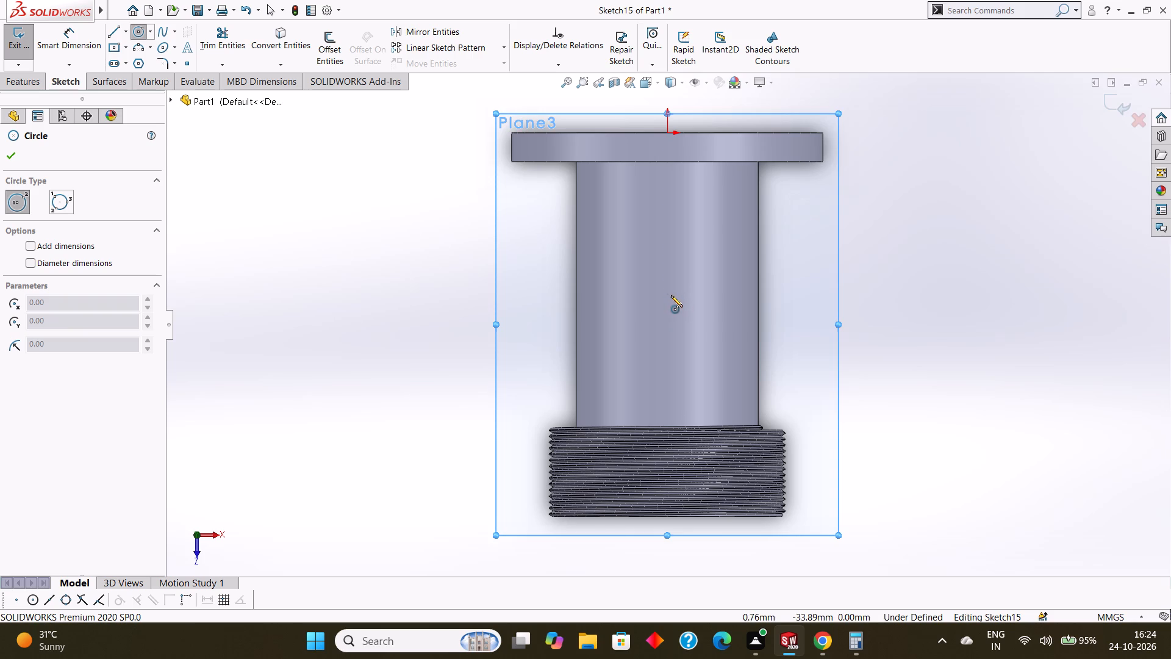
drag(668, 292, 700, 318)
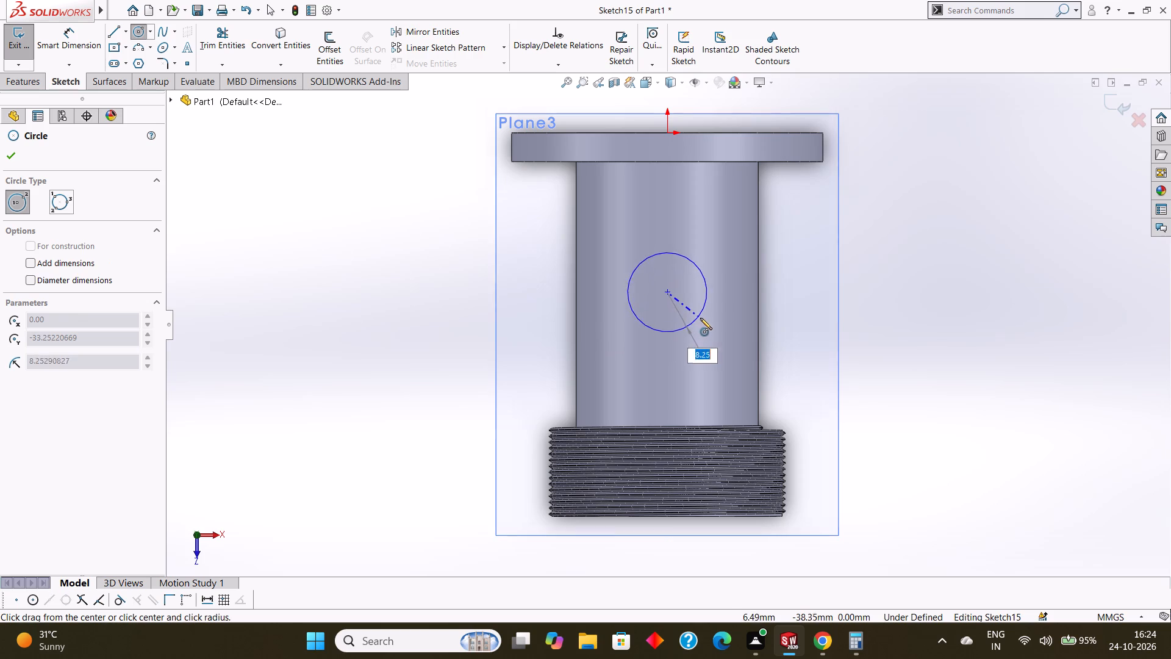
drag(700, 318, 707, 322)
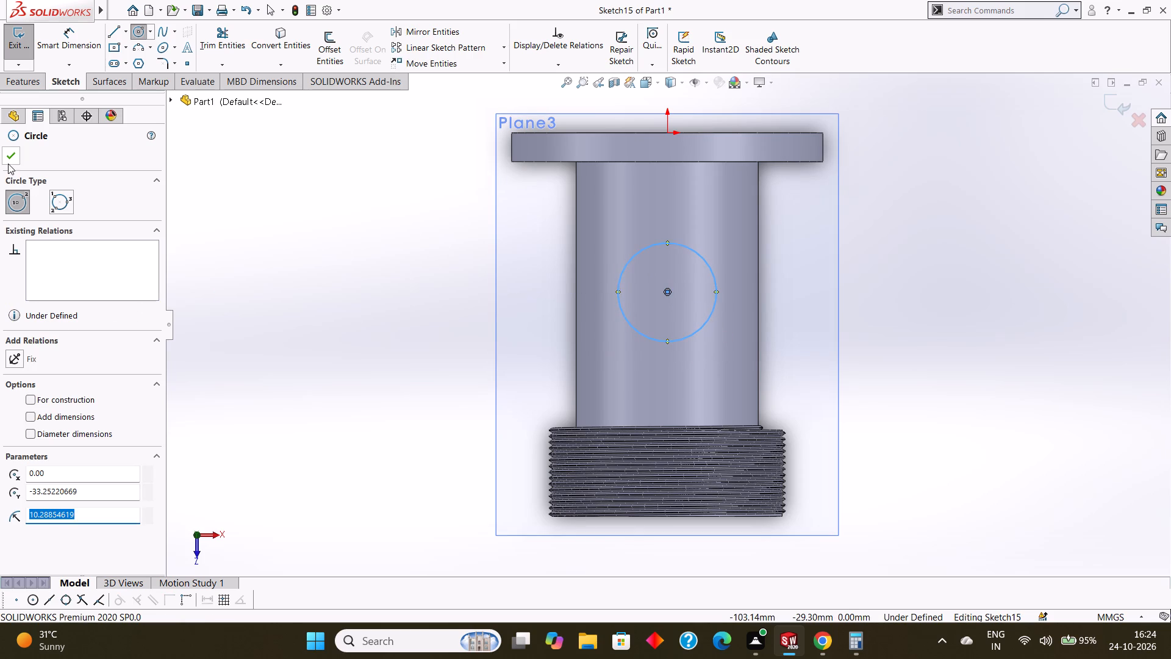
click(8, 164)
Dimension the circle's diameter as 22 mm.
click(61, 37)
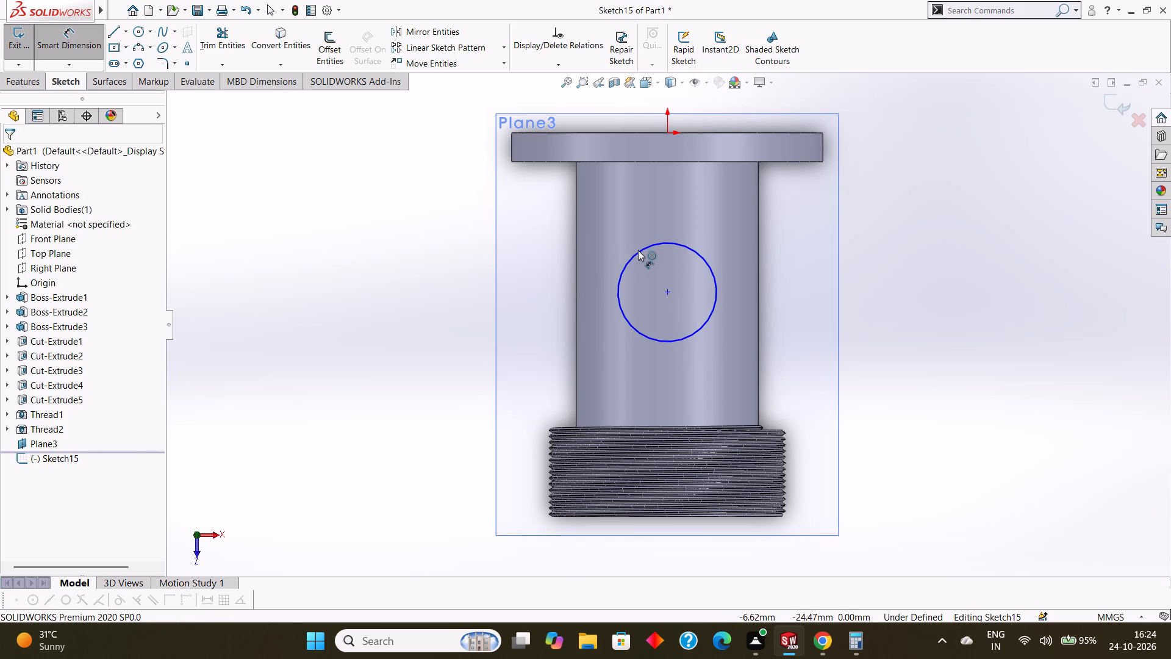
click(640, 250)
click(881, 267)
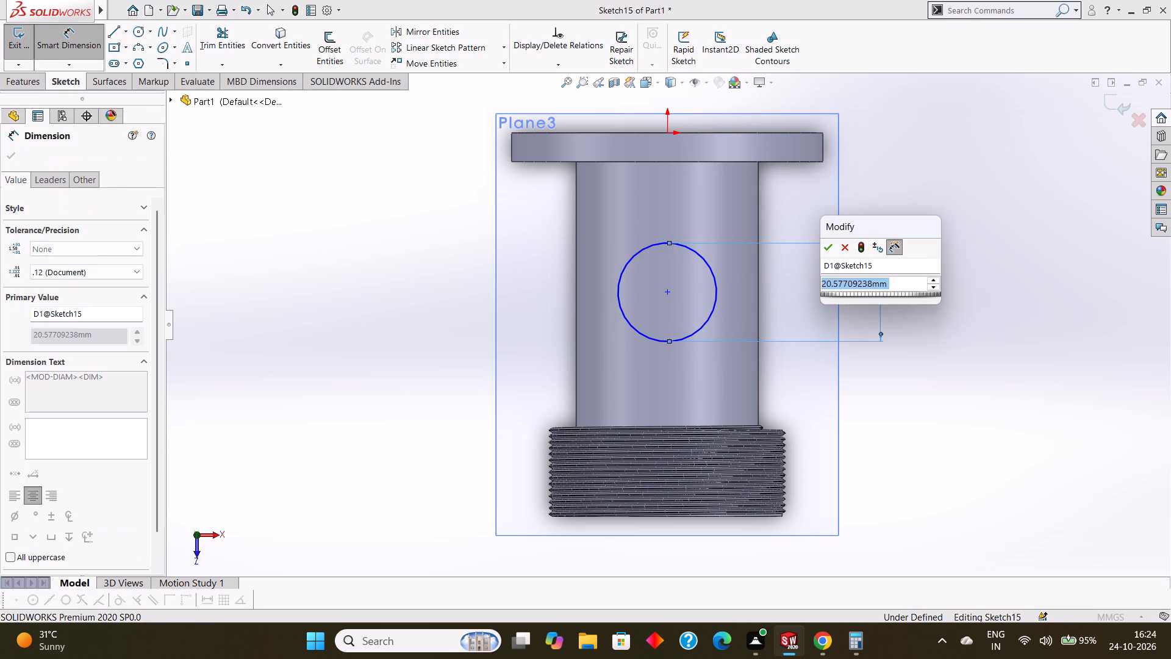
key(BackSpace)
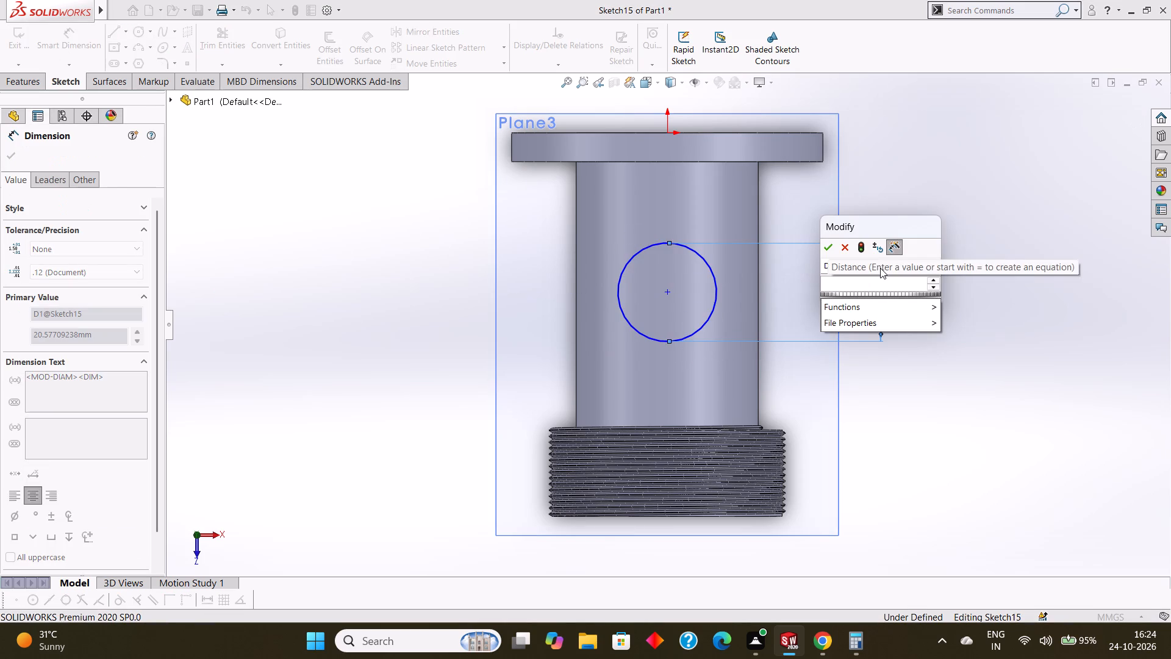
text(22)
key(Return)
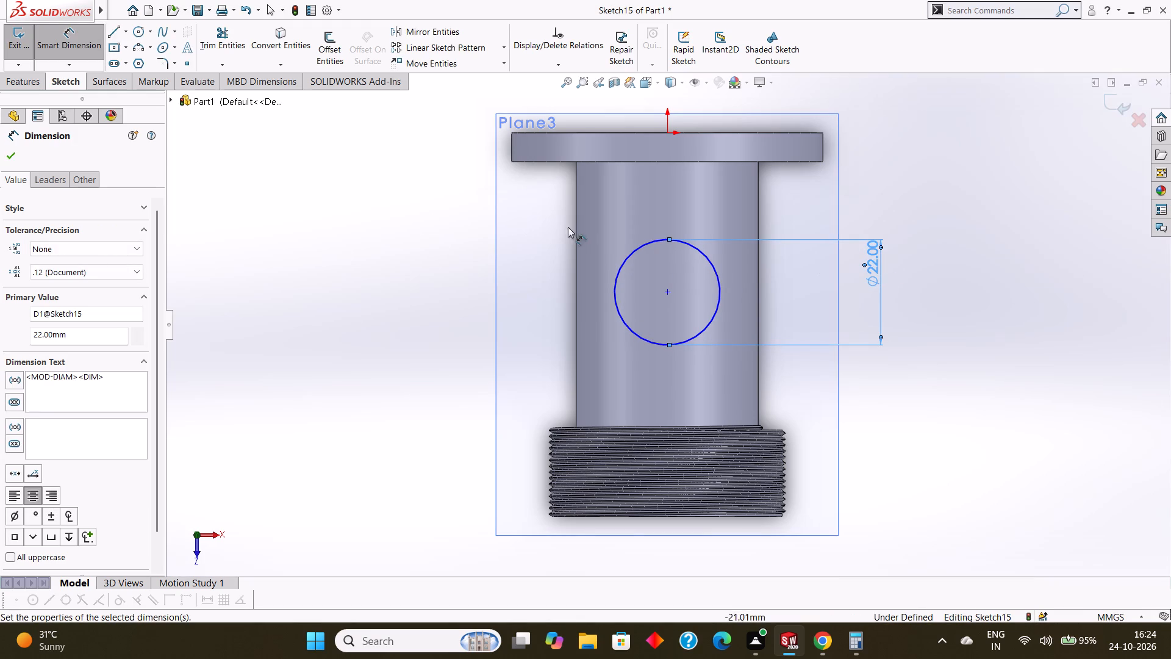
Dimension the circle's centre 28 mm from the origin.
click(667, 132)
click(667, 293)
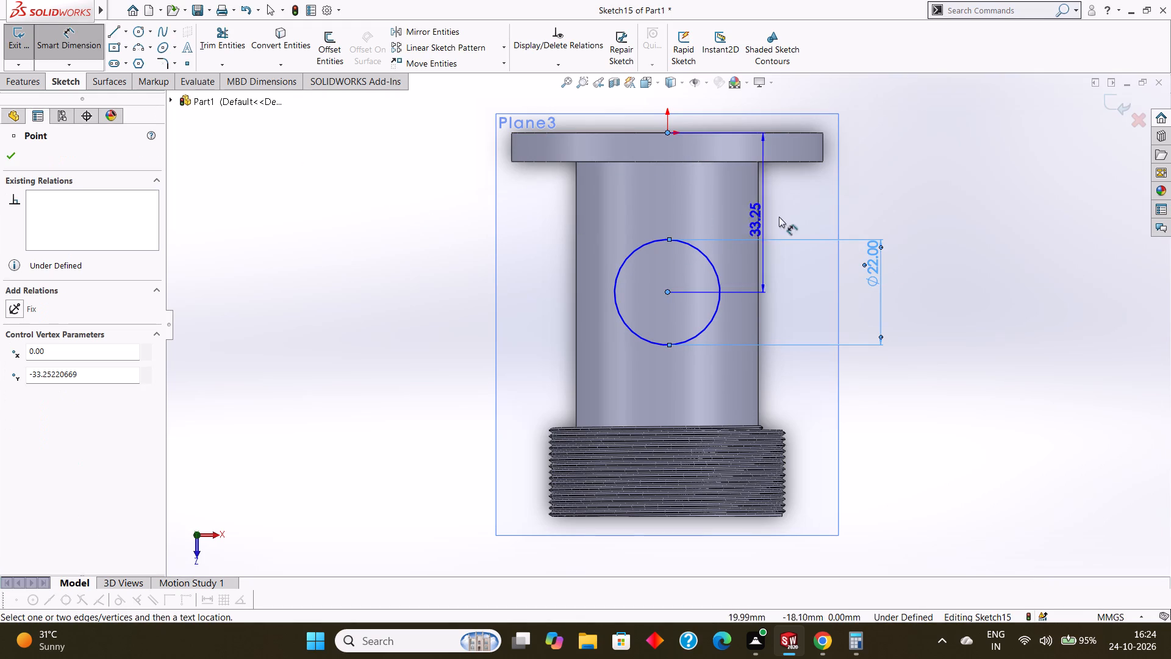
click(962, 203)
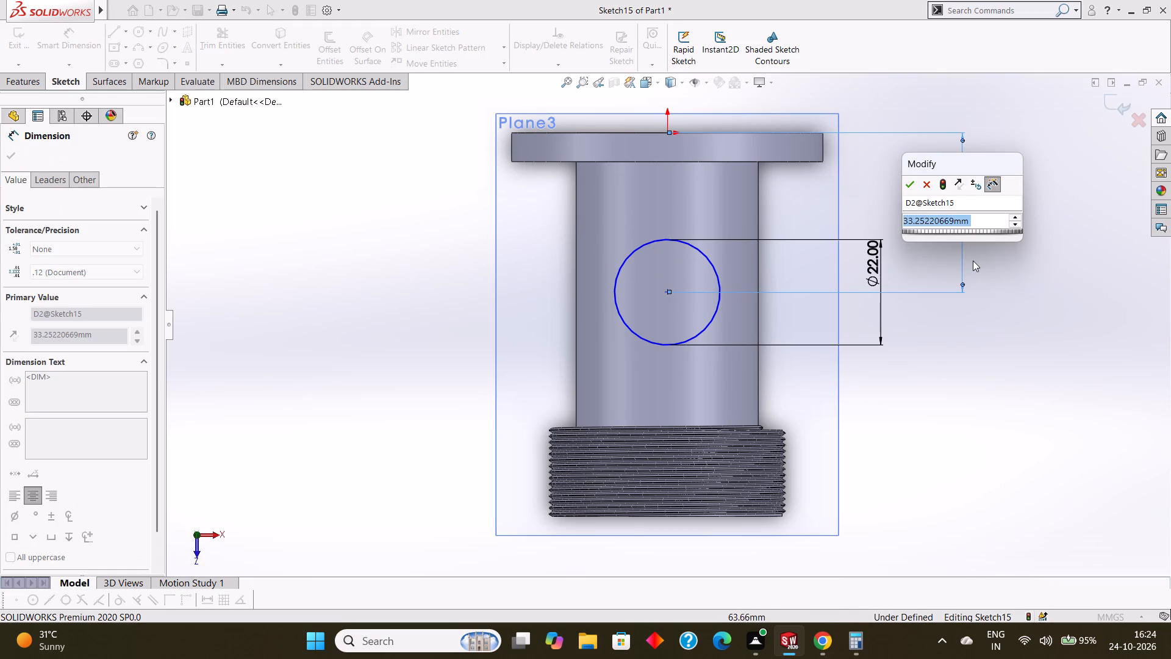
key(BackSpace)
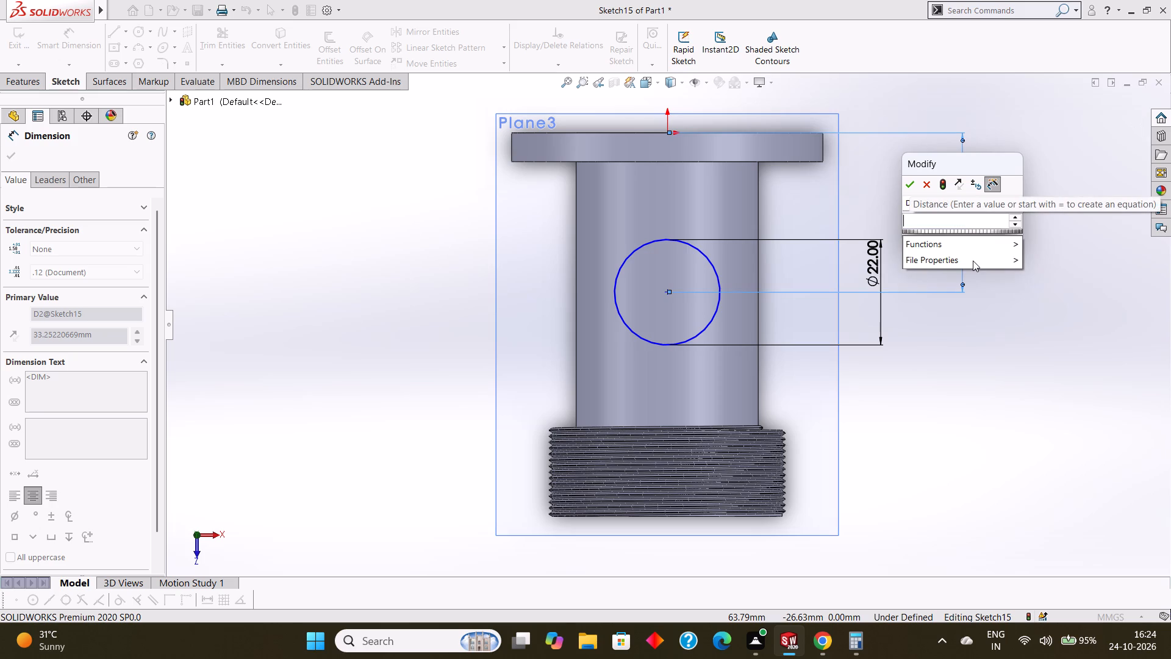
text(28)
key(Return)
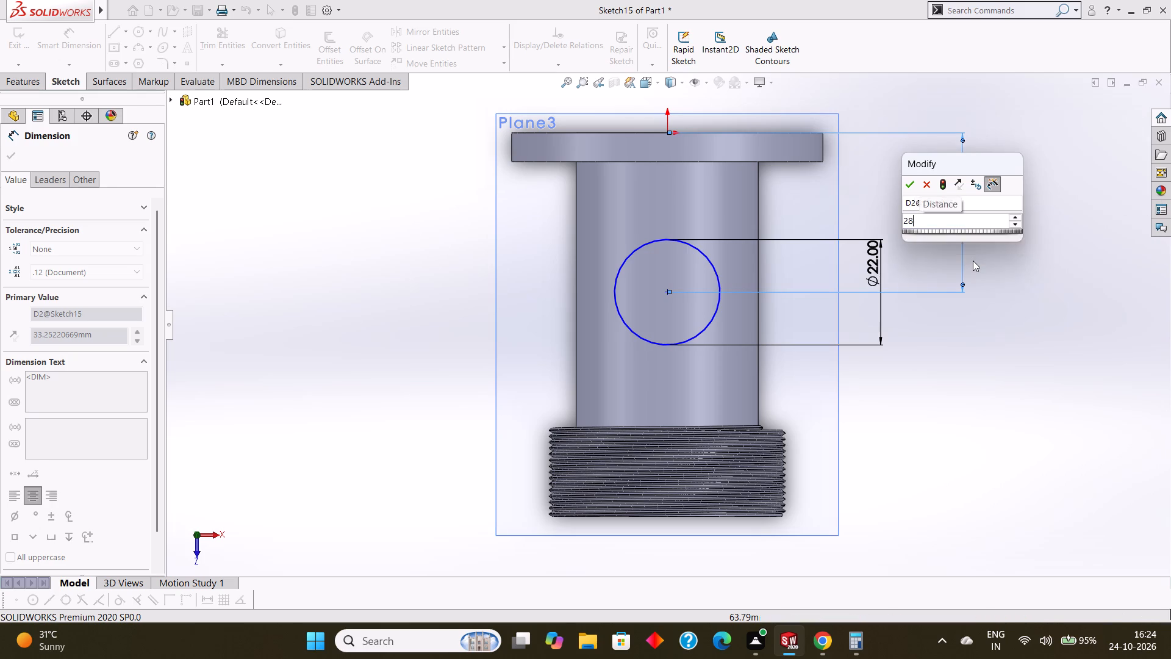
click(6, 151)
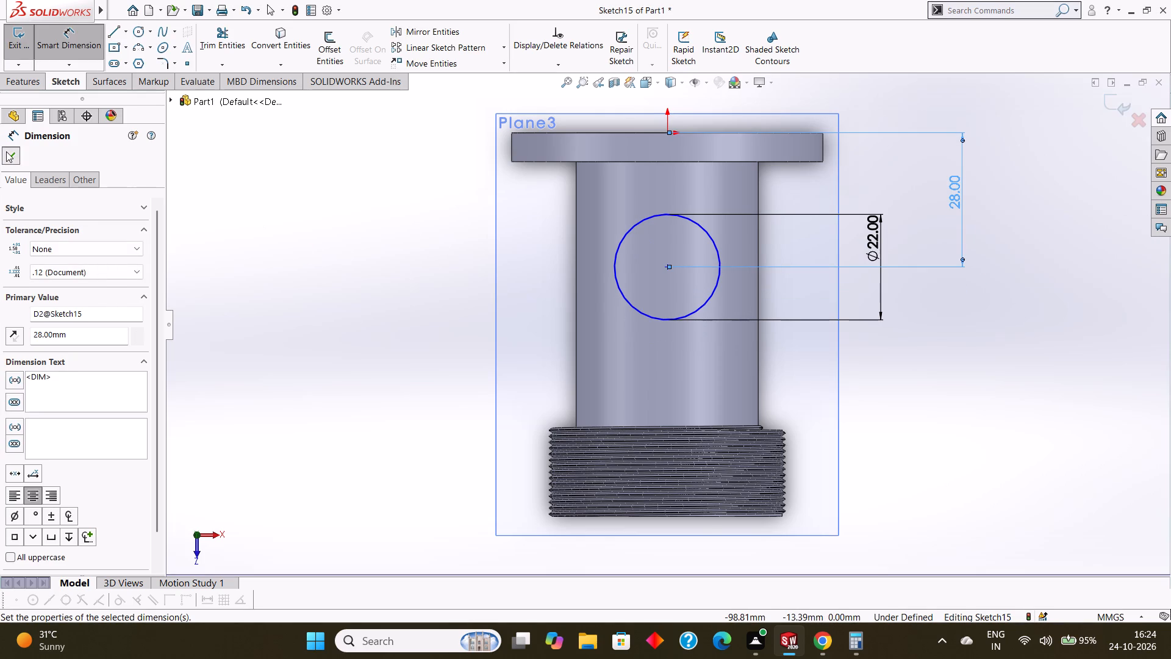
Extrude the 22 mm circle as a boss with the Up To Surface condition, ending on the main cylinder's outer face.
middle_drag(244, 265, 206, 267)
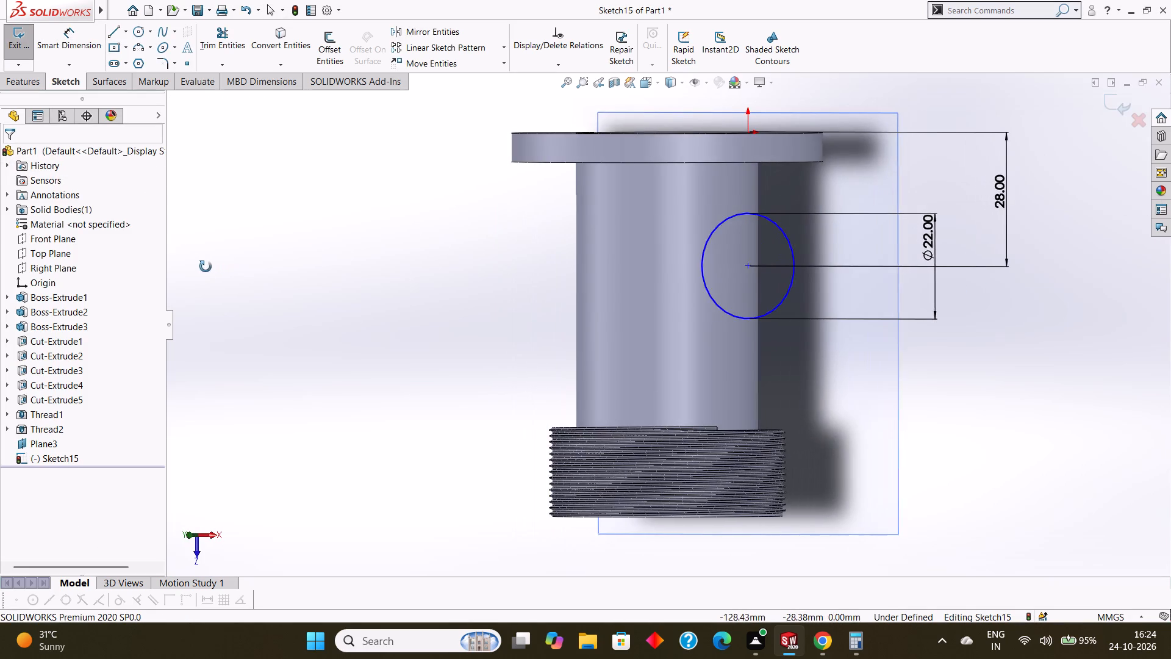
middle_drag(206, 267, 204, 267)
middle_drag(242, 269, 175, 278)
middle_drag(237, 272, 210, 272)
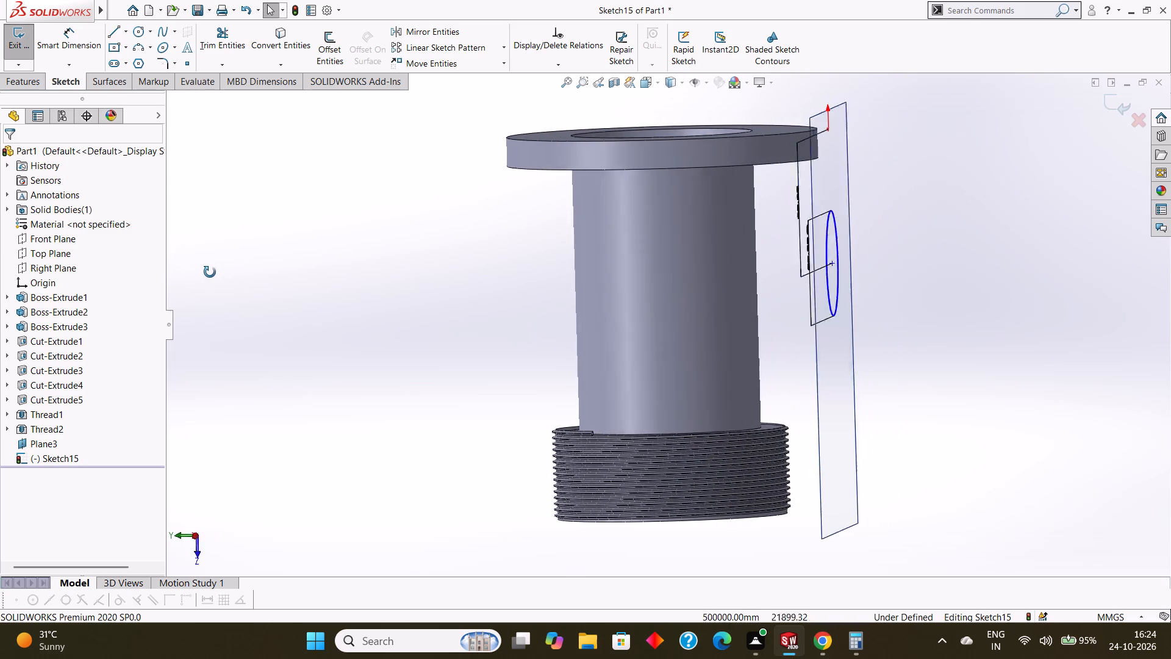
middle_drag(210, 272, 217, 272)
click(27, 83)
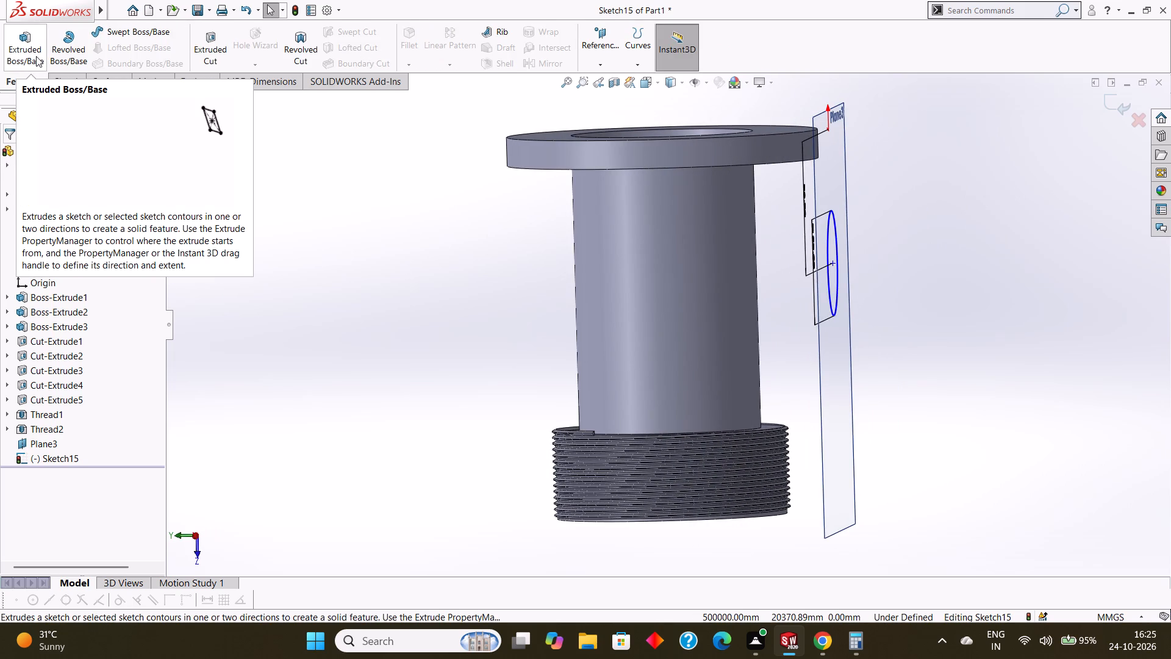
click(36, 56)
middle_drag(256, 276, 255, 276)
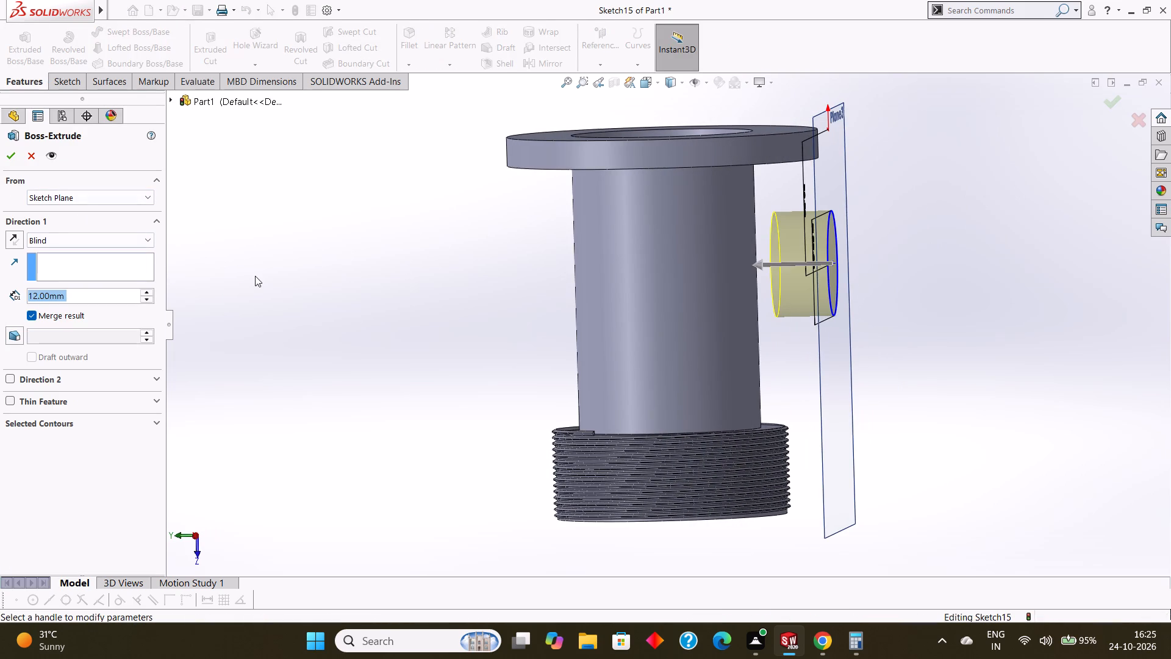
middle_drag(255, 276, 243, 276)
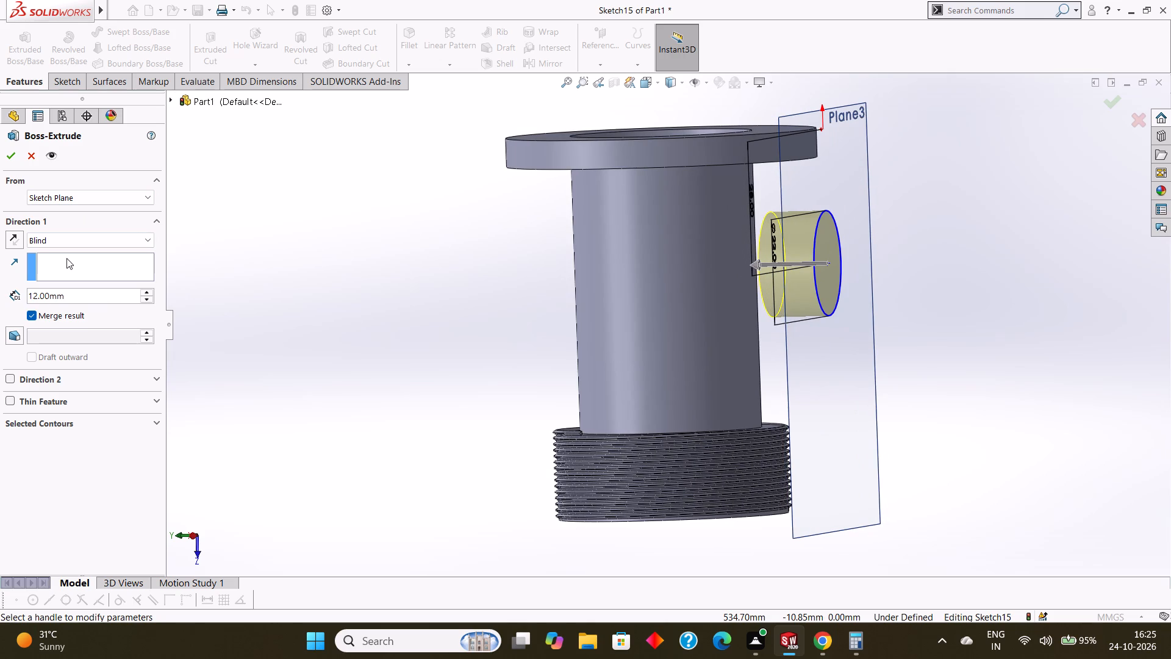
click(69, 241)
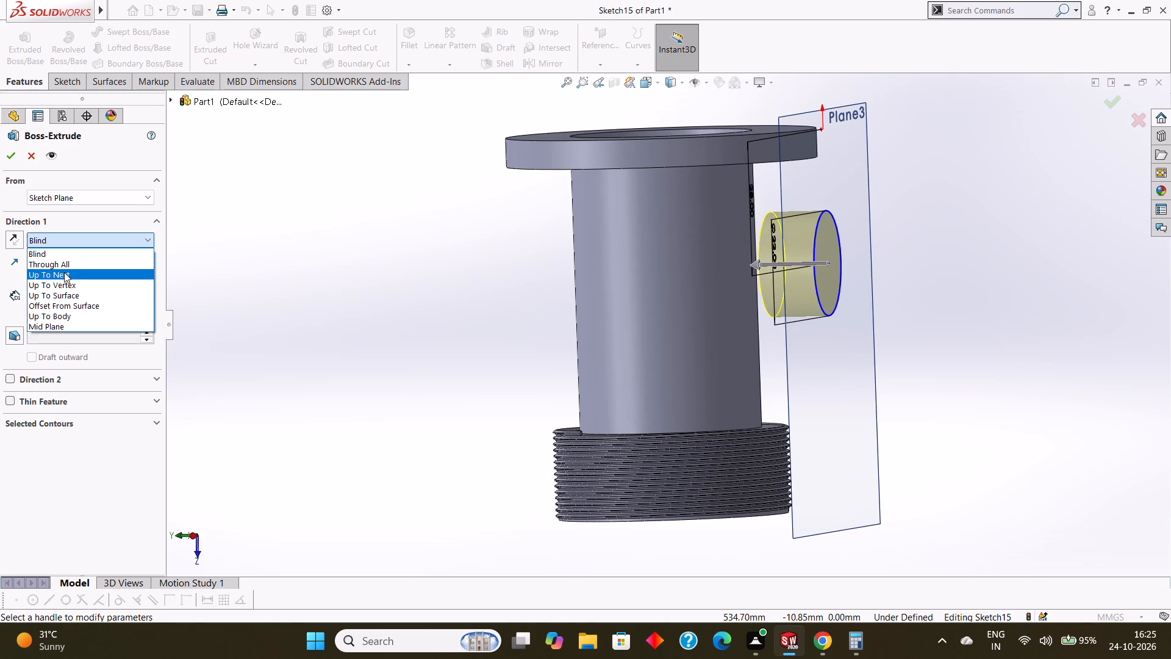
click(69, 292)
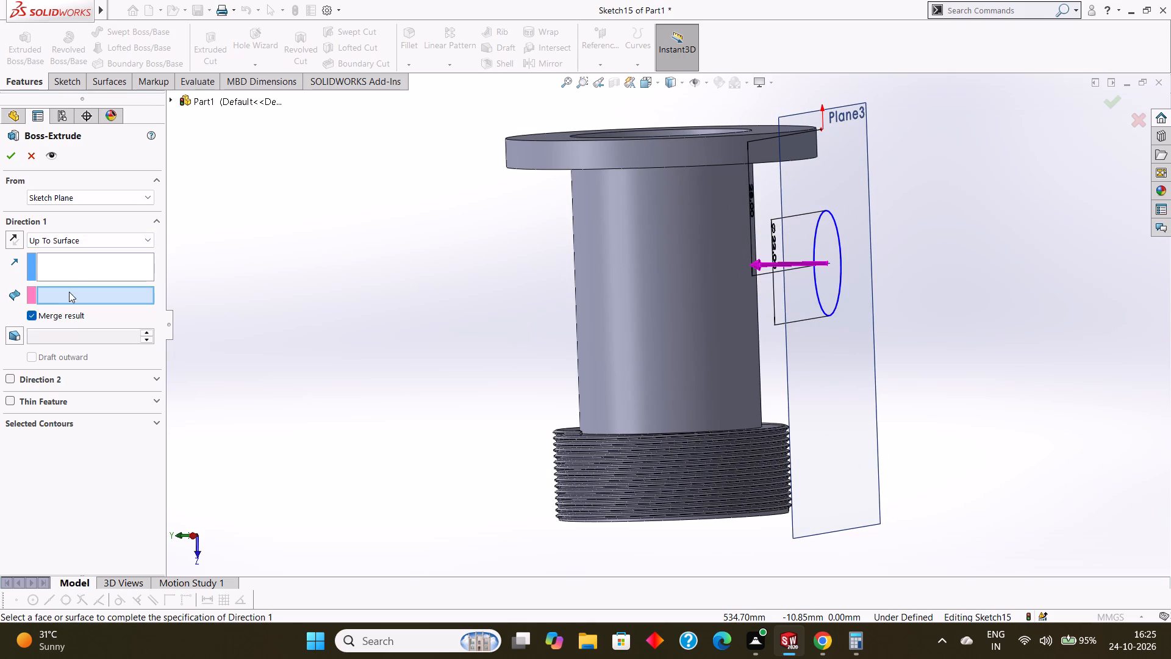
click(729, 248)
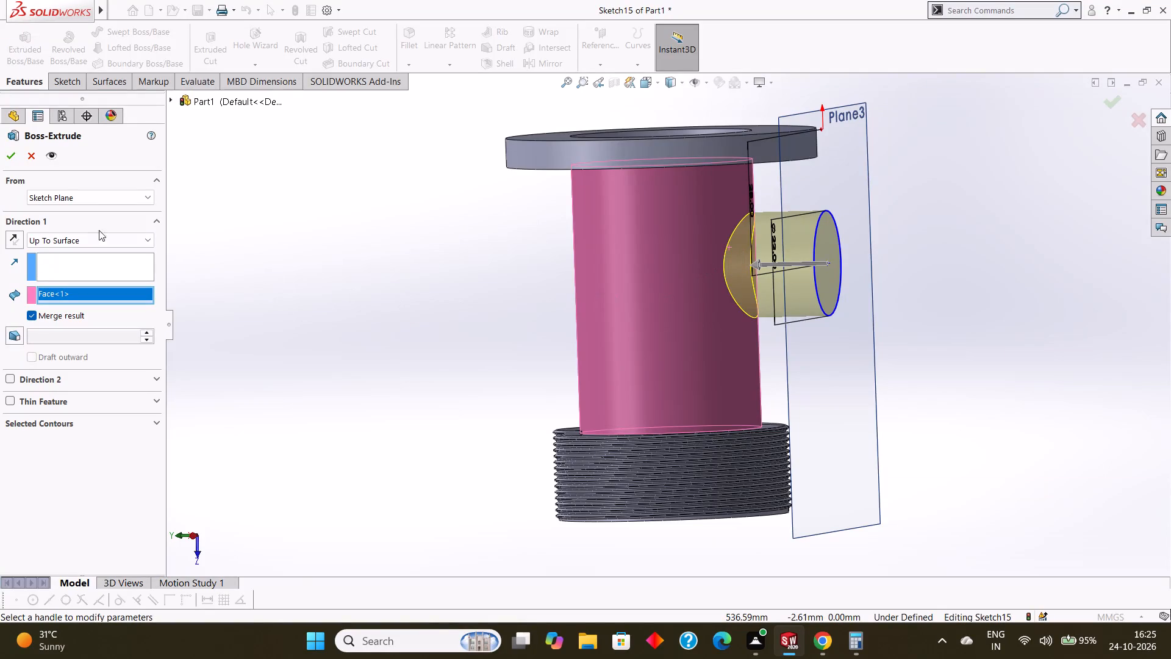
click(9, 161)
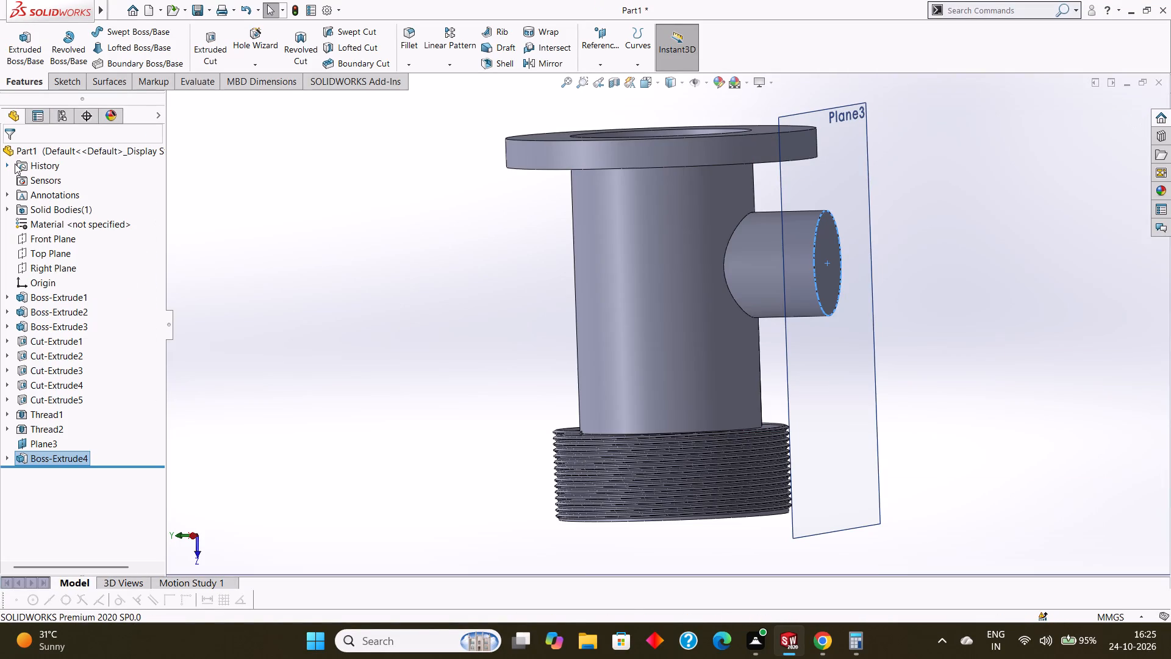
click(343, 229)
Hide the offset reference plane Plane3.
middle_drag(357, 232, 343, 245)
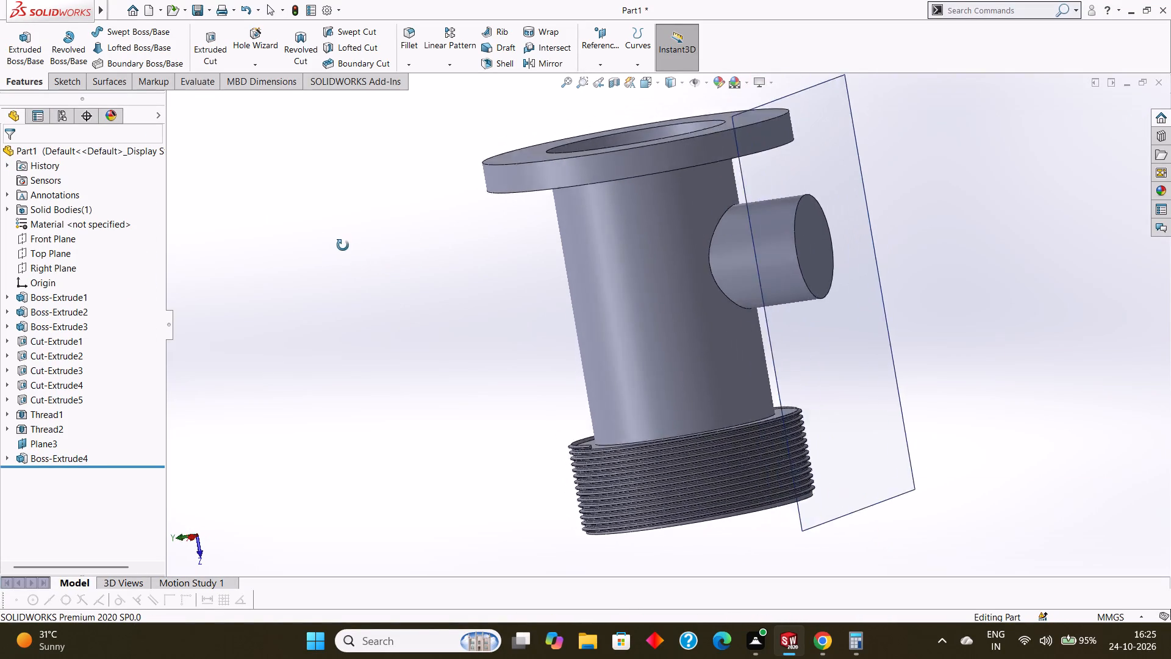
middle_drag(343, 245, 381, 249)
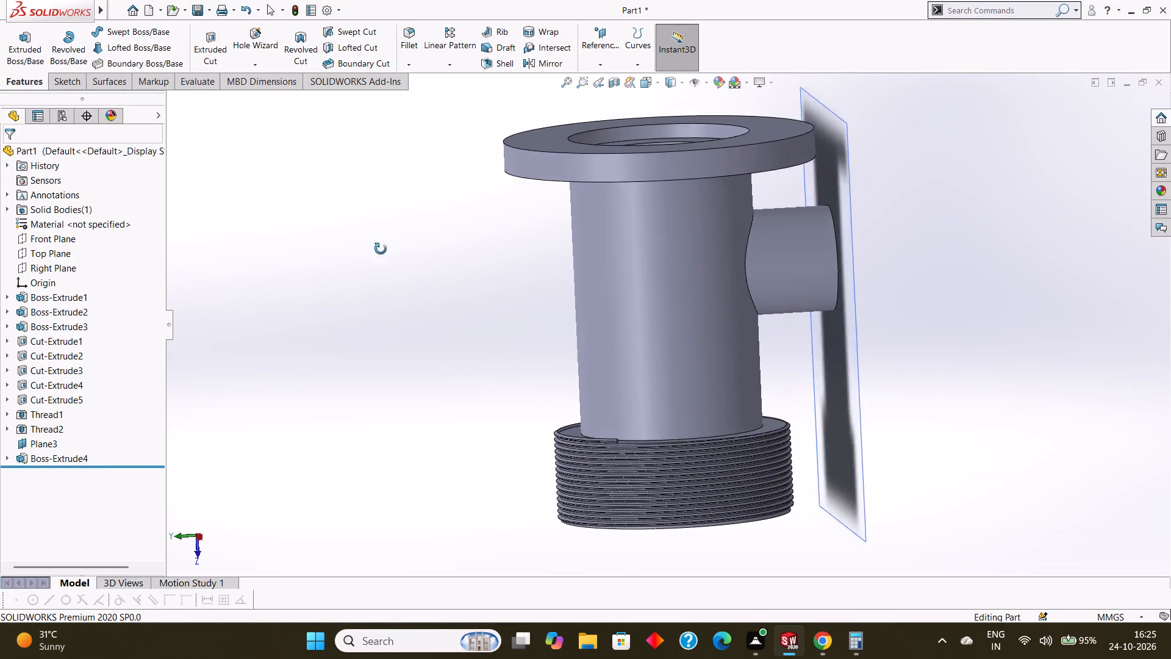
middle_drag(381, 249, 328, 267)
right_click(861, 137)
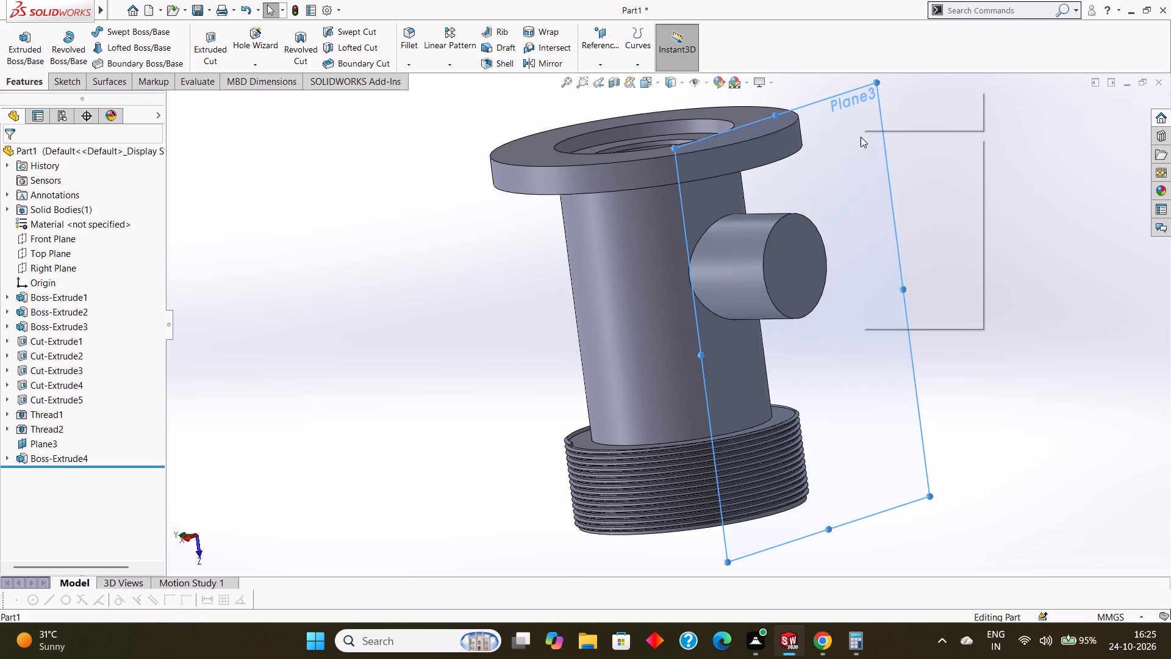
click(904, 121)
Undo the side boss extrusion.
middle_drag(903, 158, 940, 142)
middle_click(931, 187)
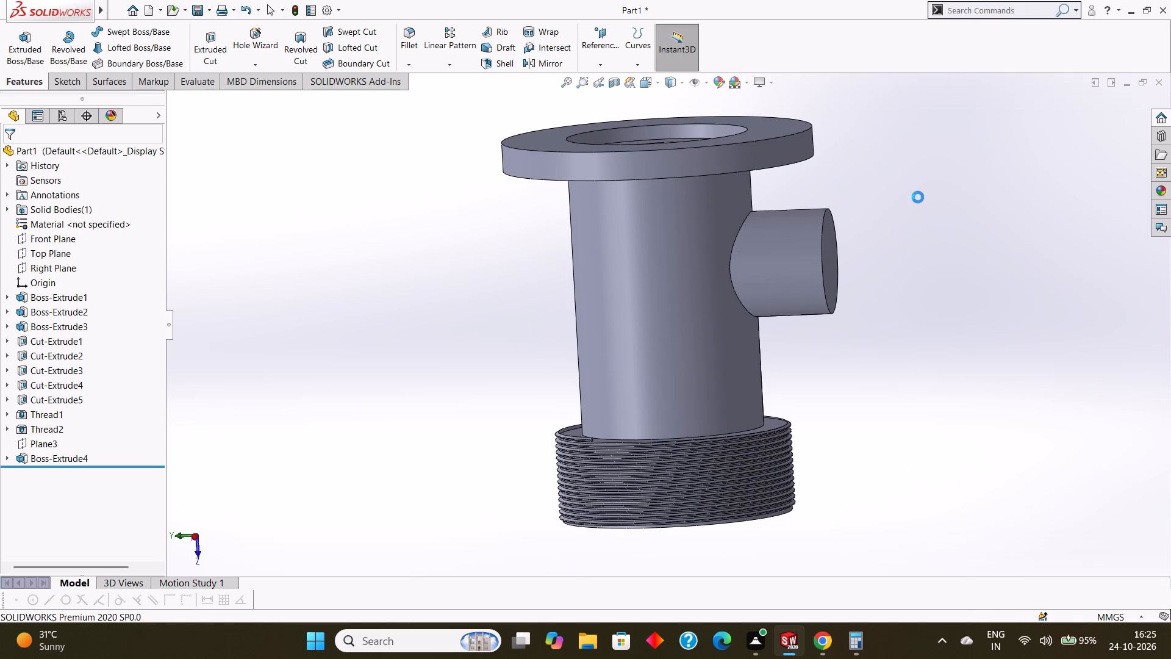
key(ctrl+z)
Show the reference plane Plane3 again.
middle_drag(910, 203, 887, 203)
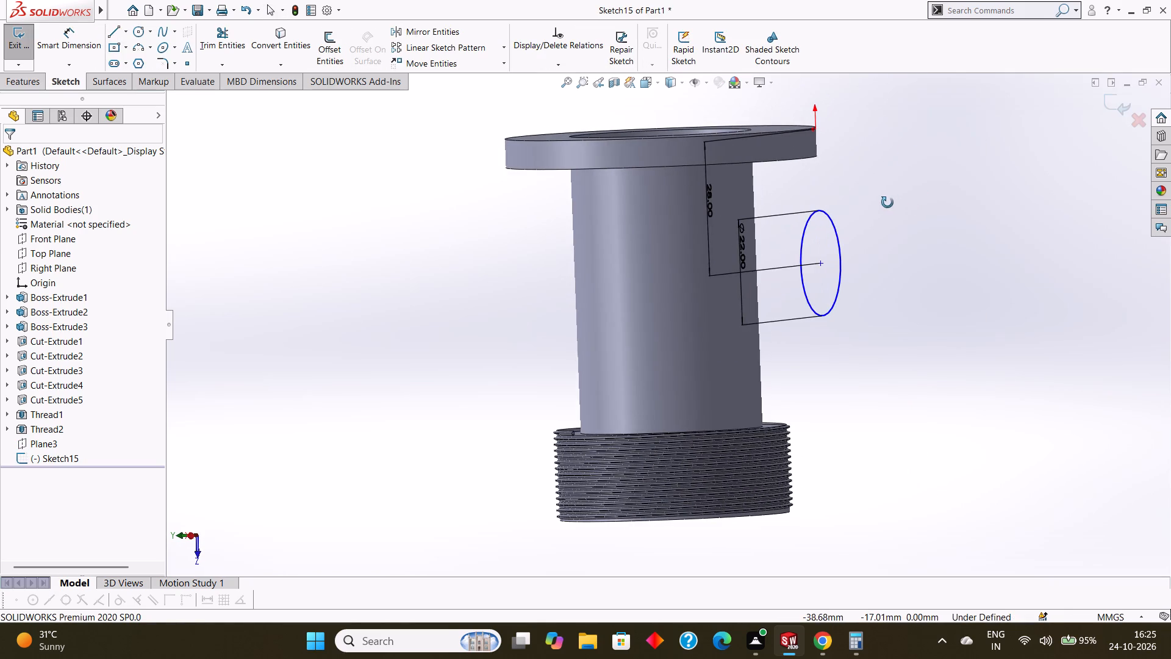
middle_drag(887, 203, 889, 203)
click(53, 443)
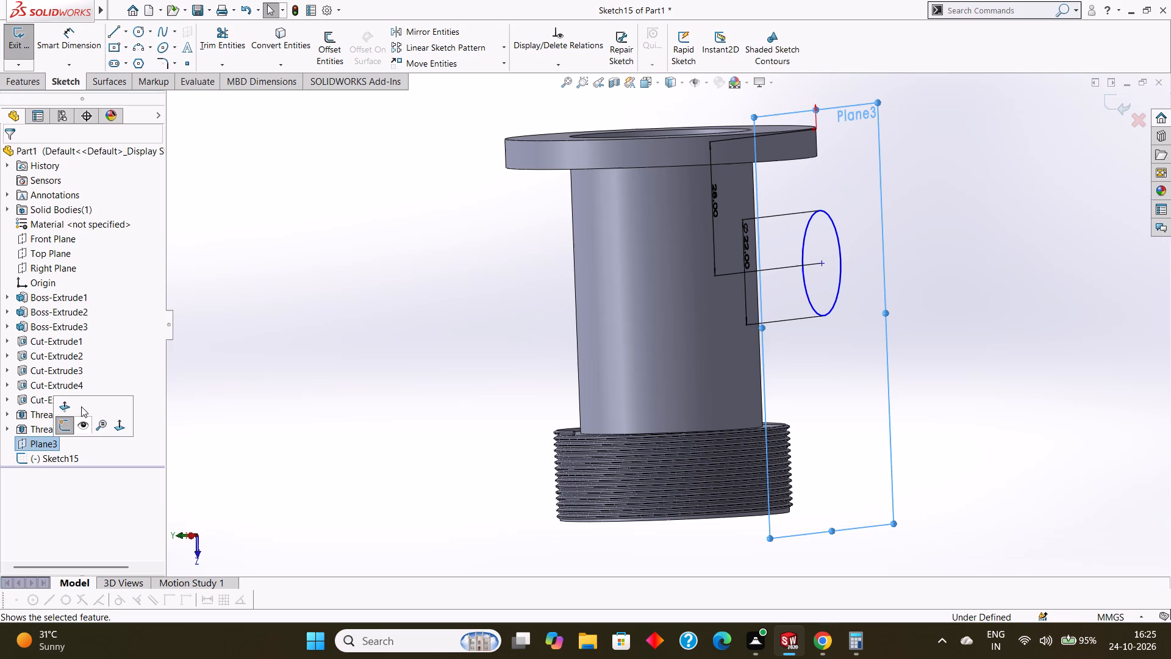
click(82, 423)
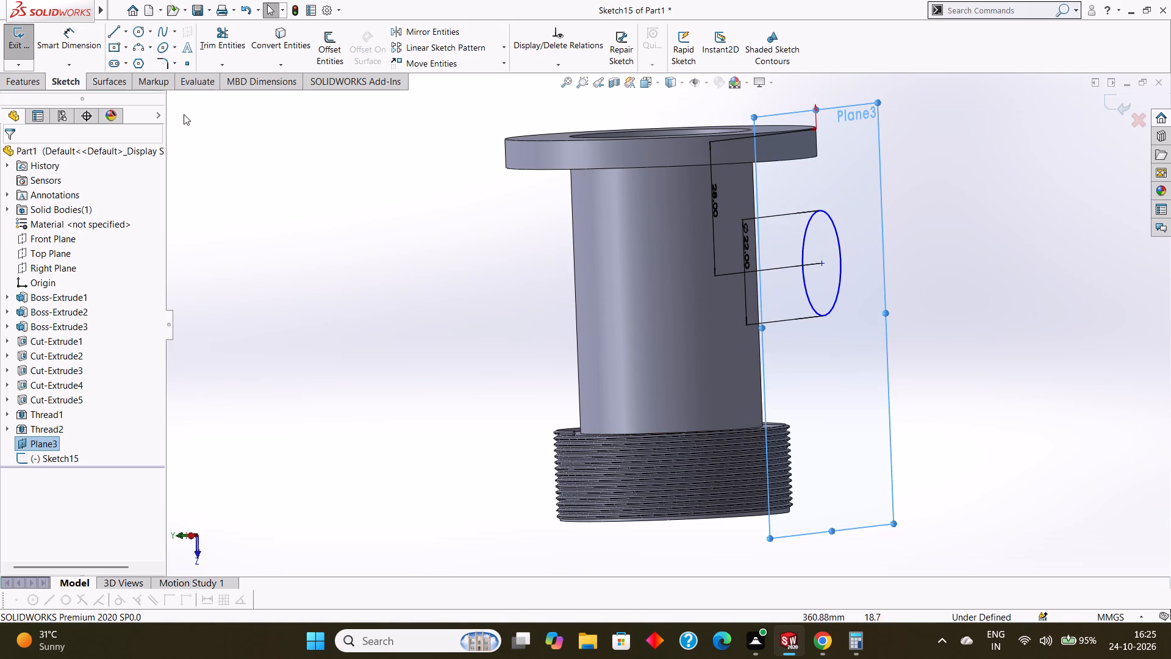
Extrude the 22 mm circle as a merged boss, Up To Surface, ending on the main cylinder's outer face.
click(38, 89)
click(32, 51)
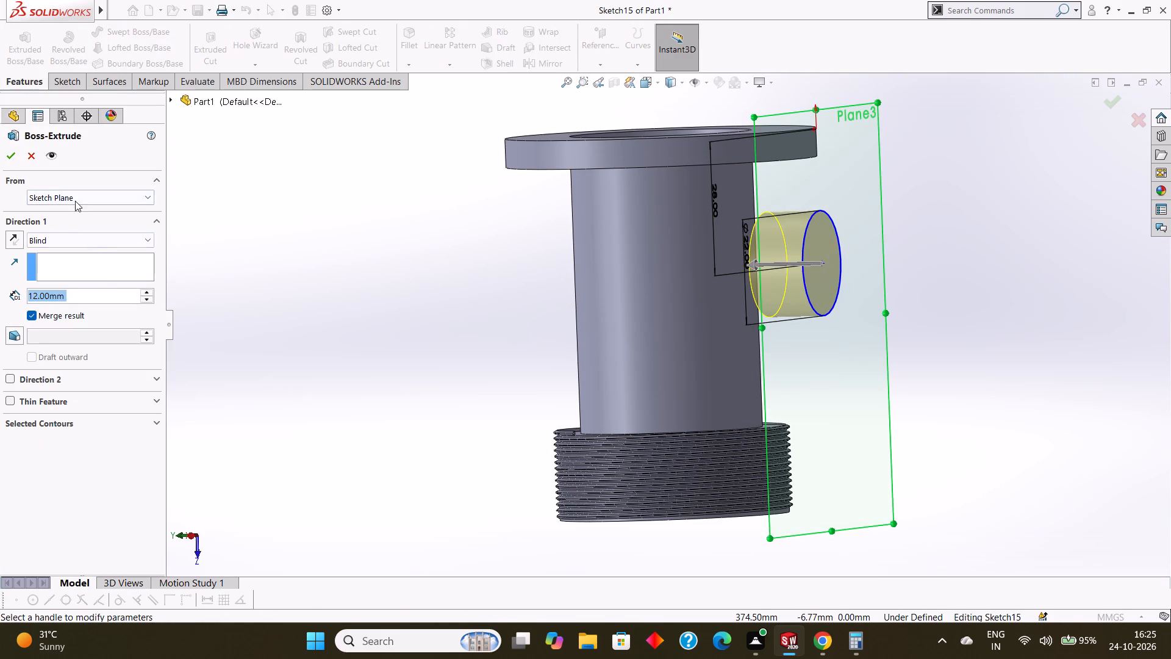
click(58, 237)
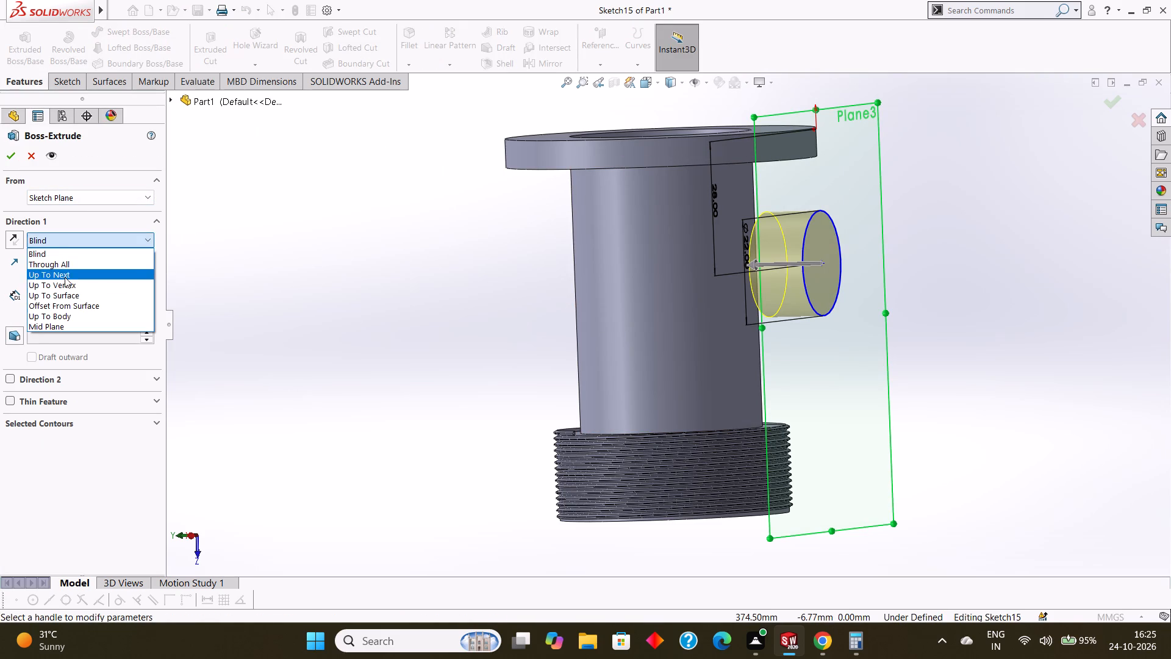
click(71, 290)
click(681, 272)
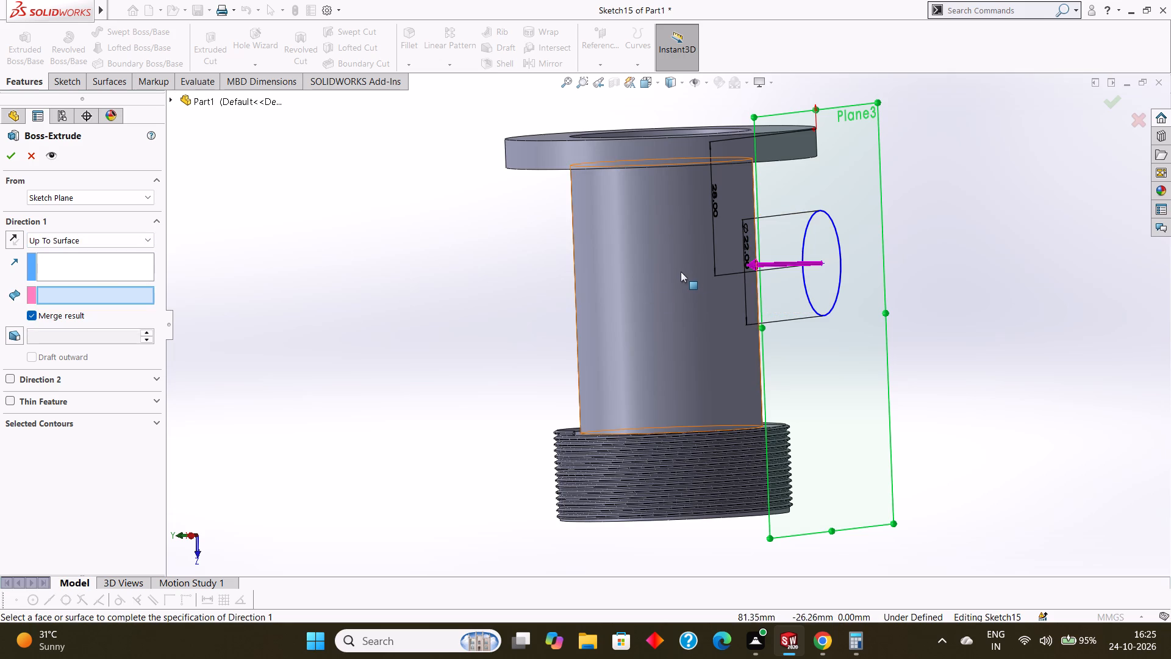
click(5, 157)
click(296, 165)
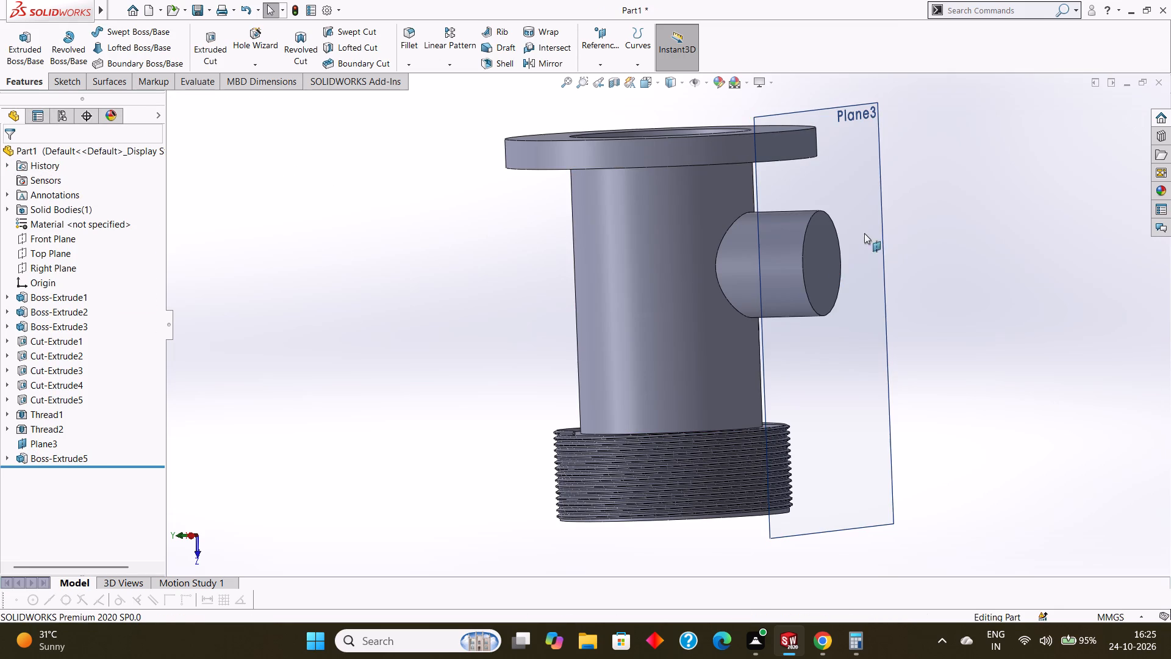
Open a new sketch on Plane3 and view it face-on from the side boss's end.
click(853, 167)
click(908, 131)
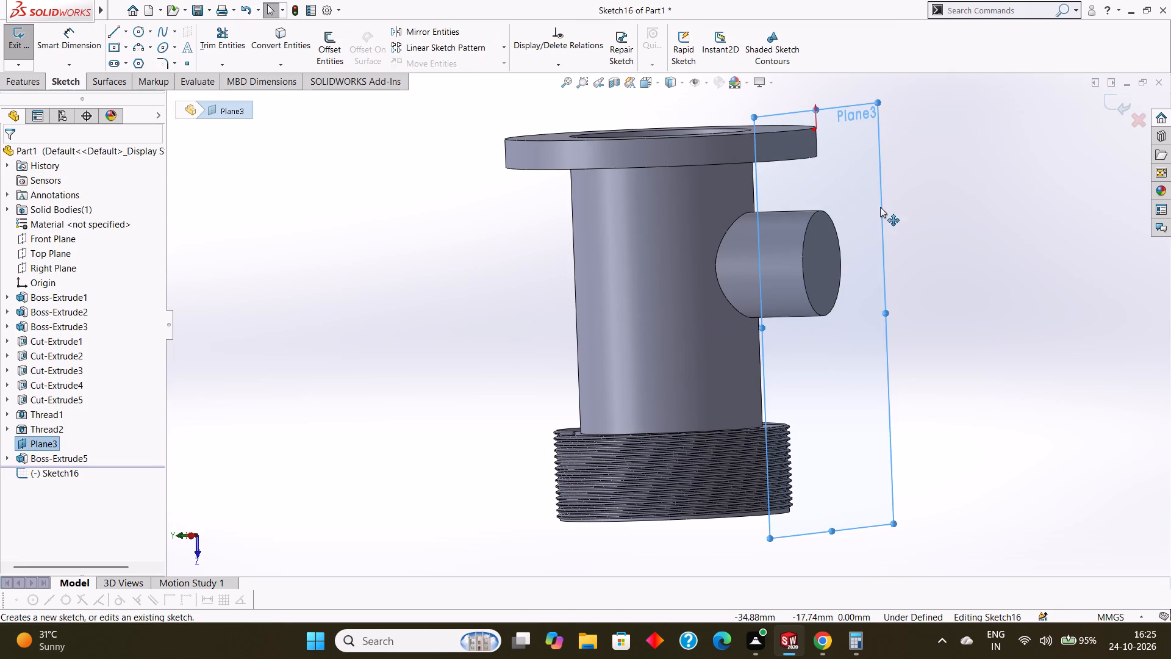
key(ctrl+8)
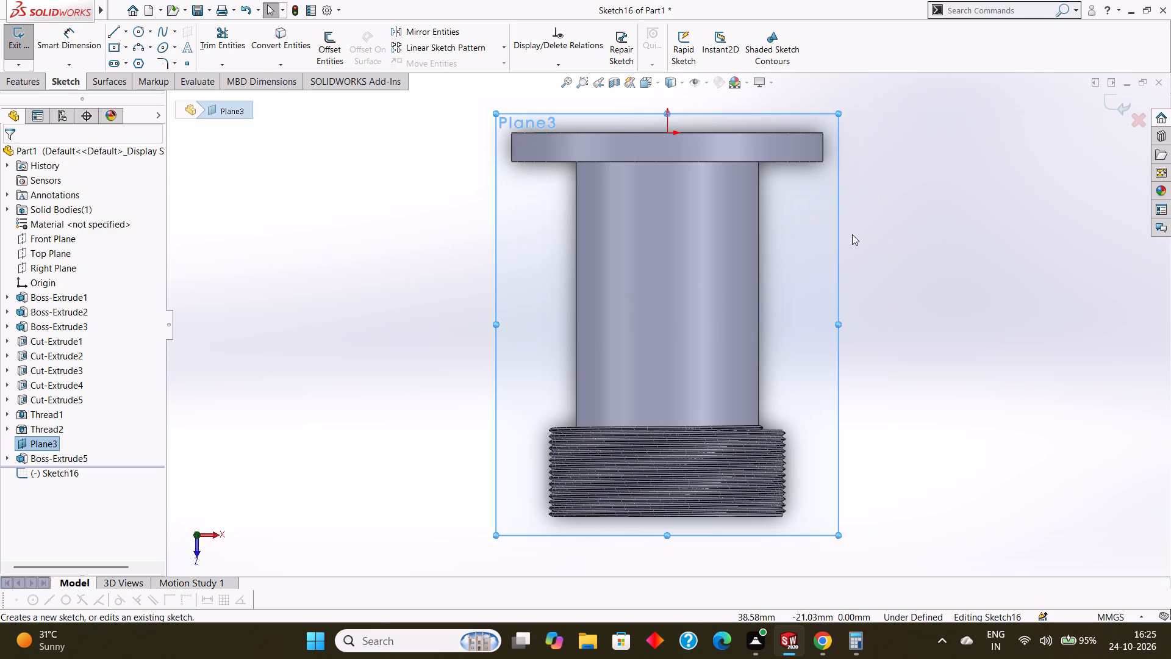
key(ctrl+8)
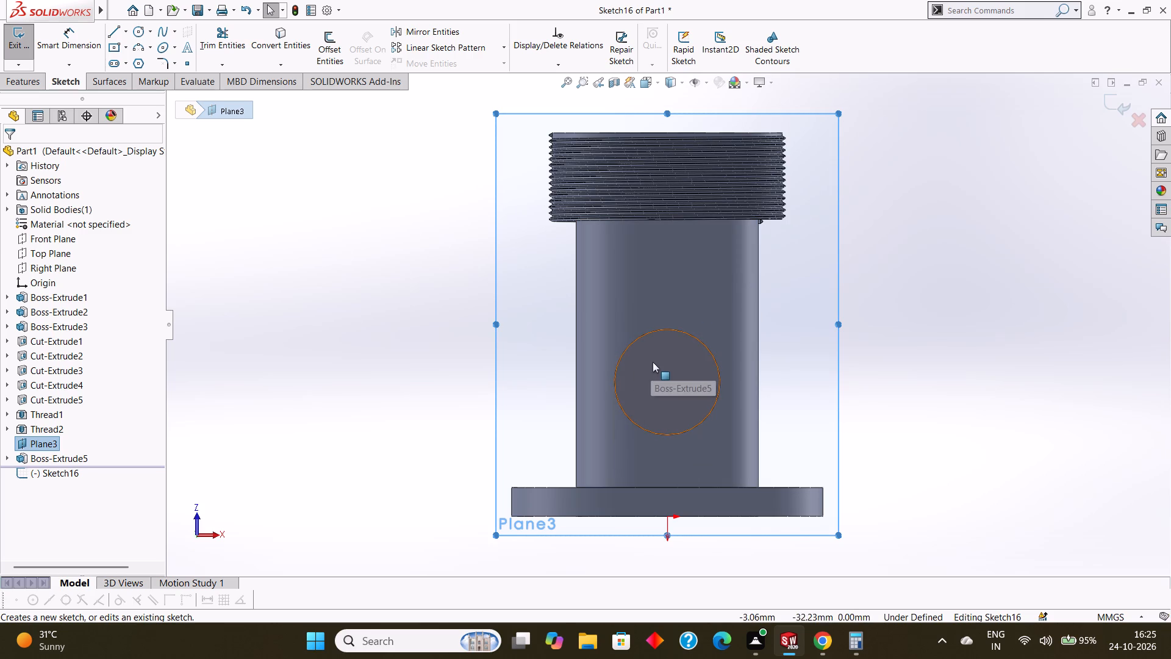
Sketch a circle of 20 mm radius concentric with the side boss.
middle_drag(834, 314, 865, 315)
click(853, 279)
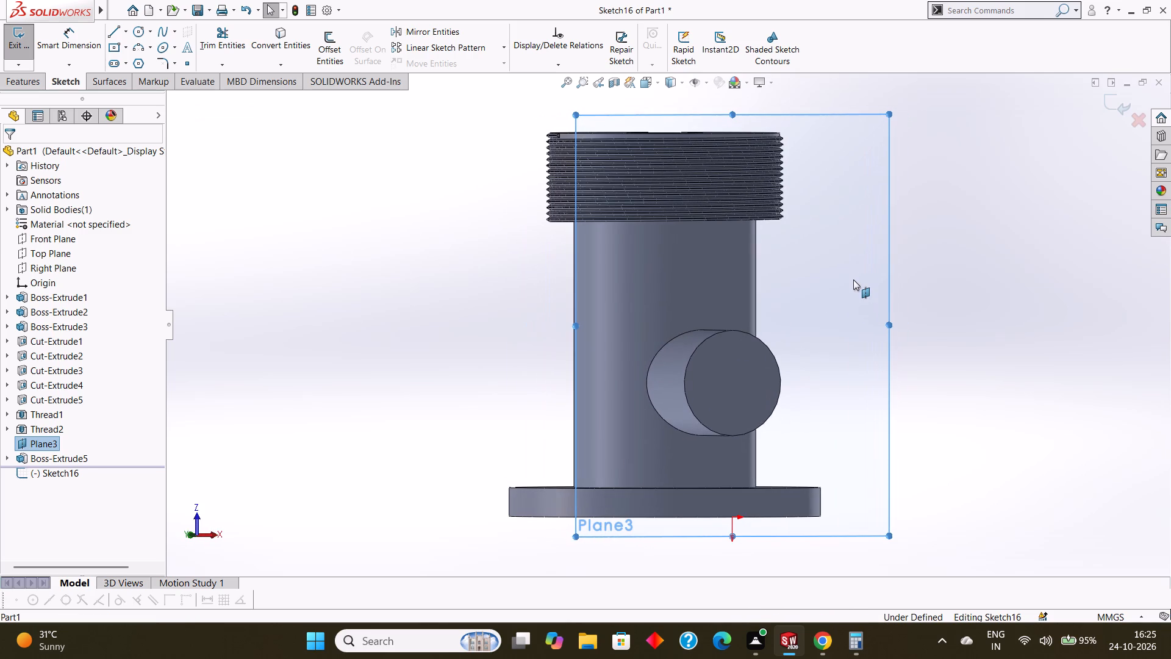
key(ctrl+8)
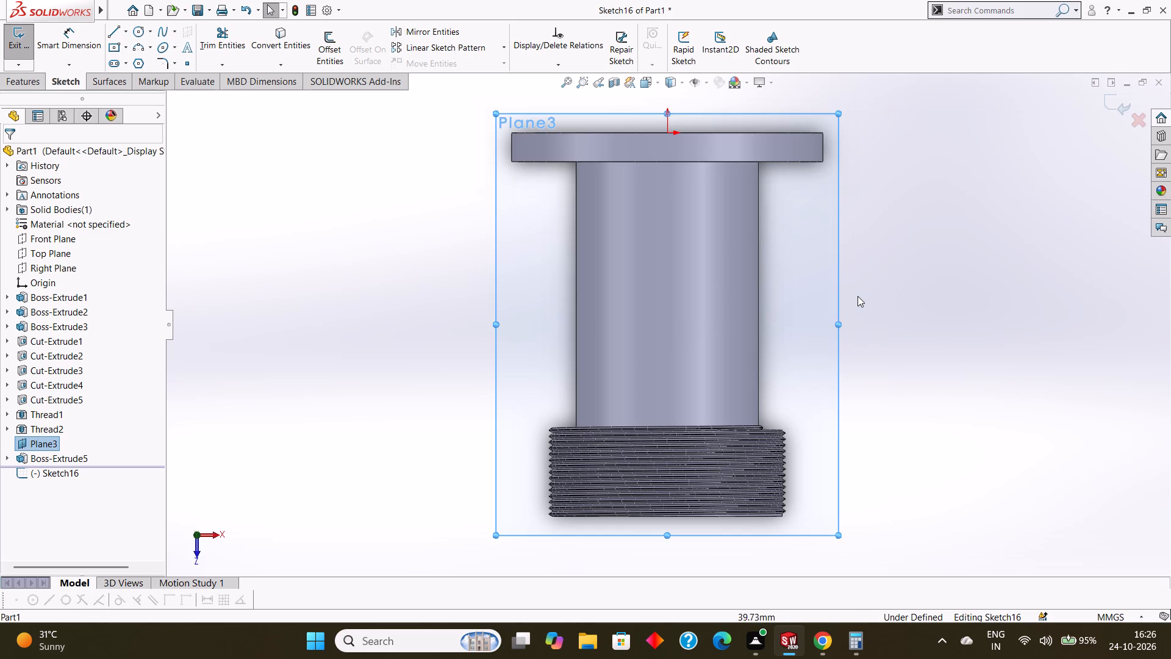
key(ctrl+8)
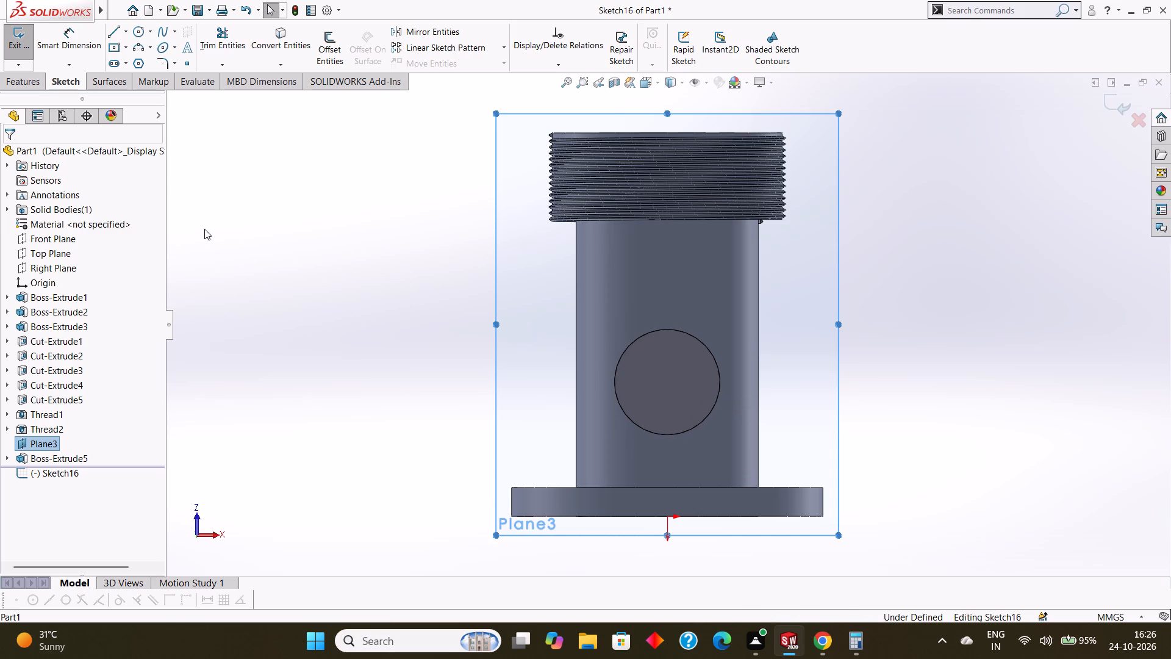
click(136, 28)
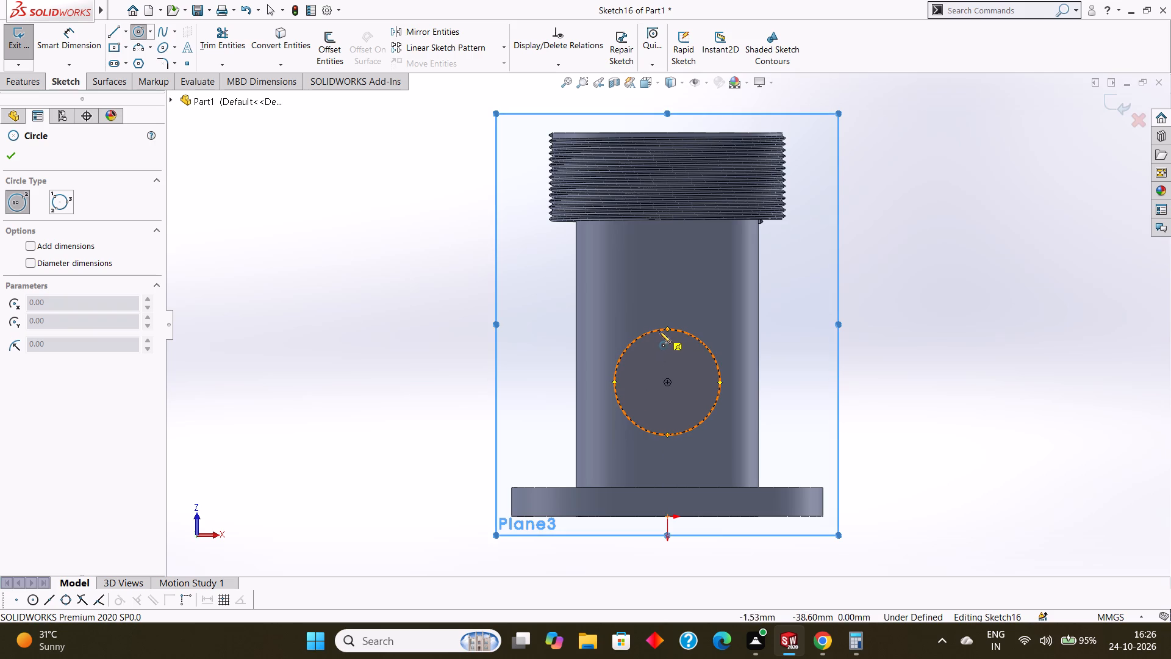
drag(668, 381, 720, 422)
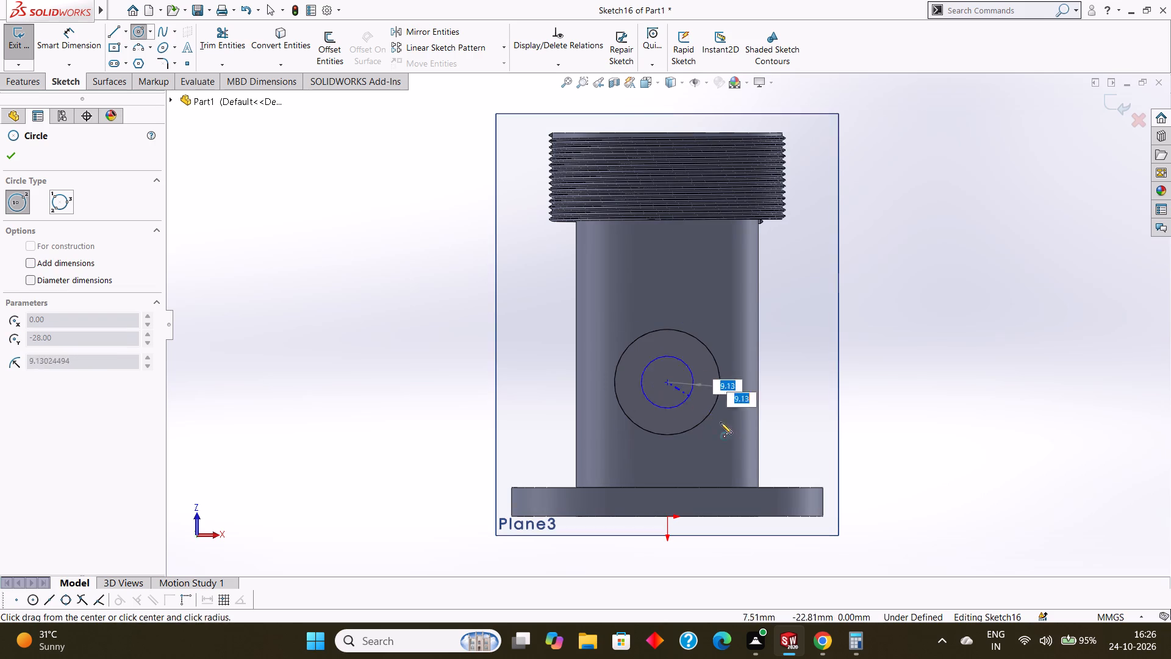
drag(720, 422, 747, 441)
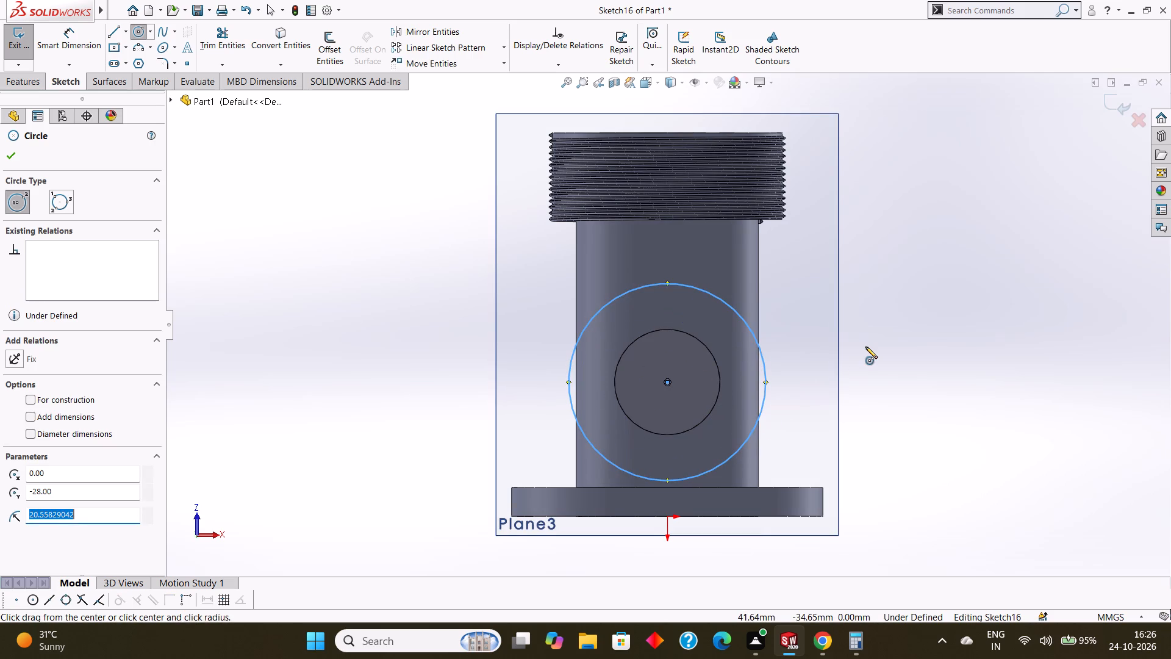
key(BackSpace)
text(20)
key(Return)
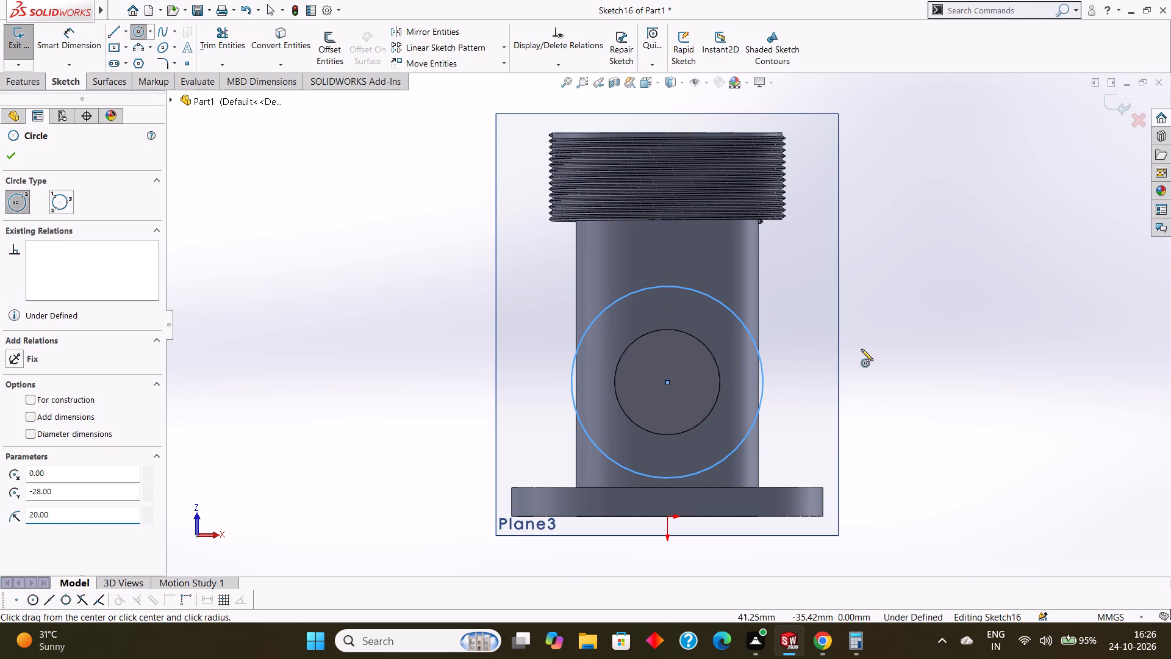
click(7, 152)
Dimension the large circle's diameter at 40 mm.
click(55, 45)
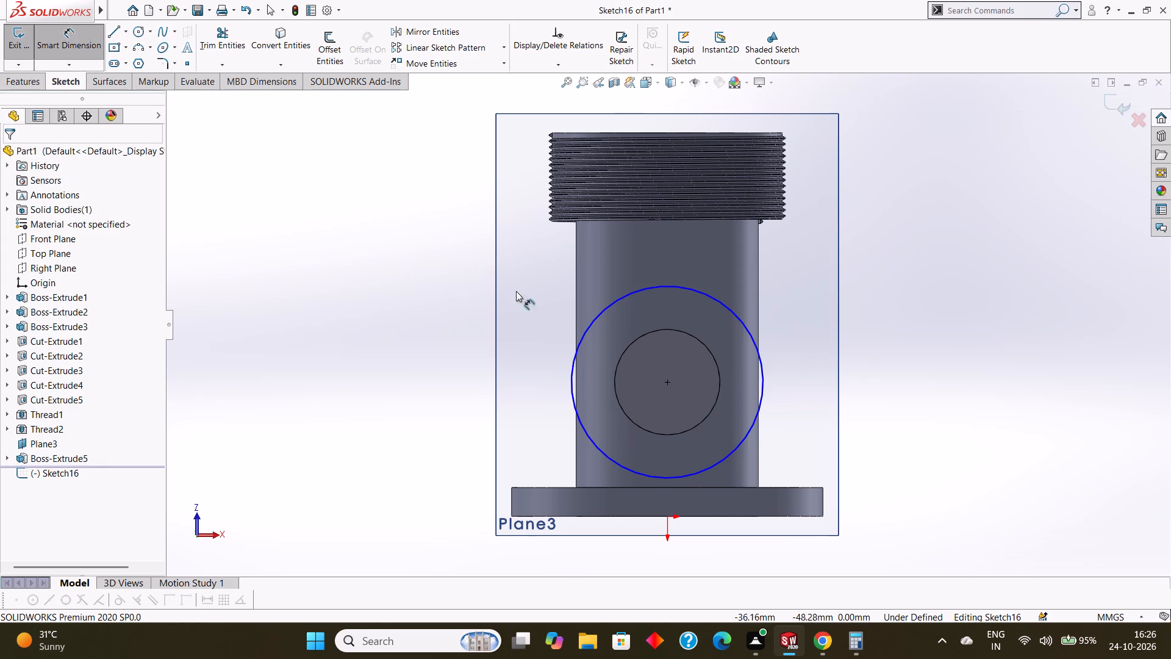
click(618, 299)
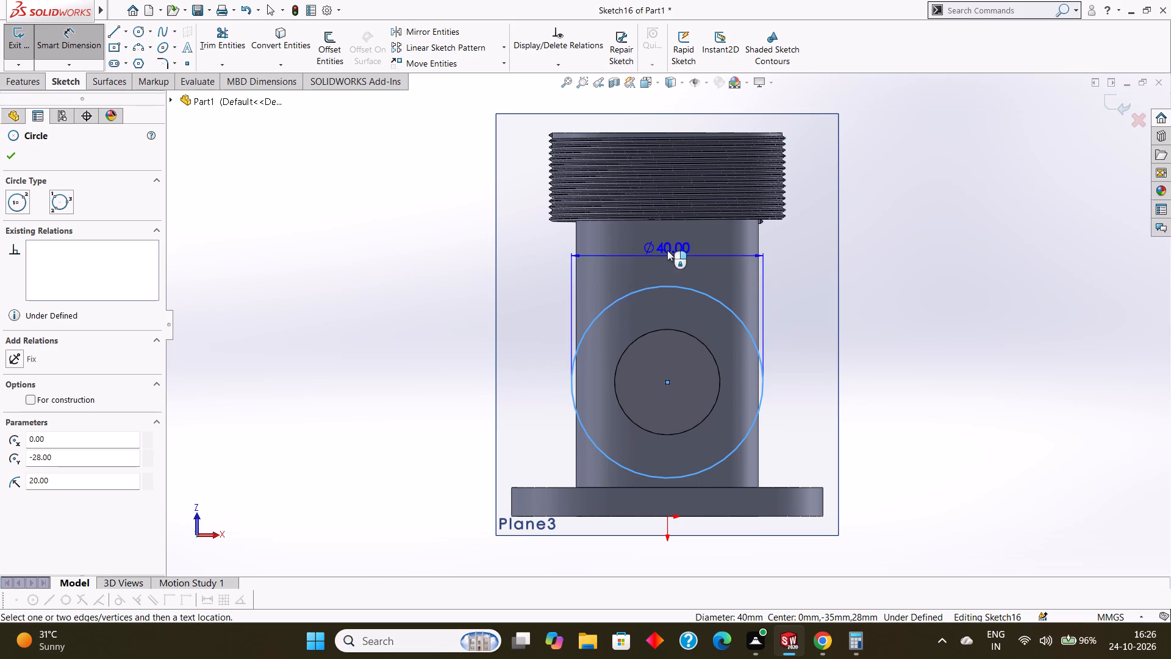
click(692, 236)
click(640, 211)
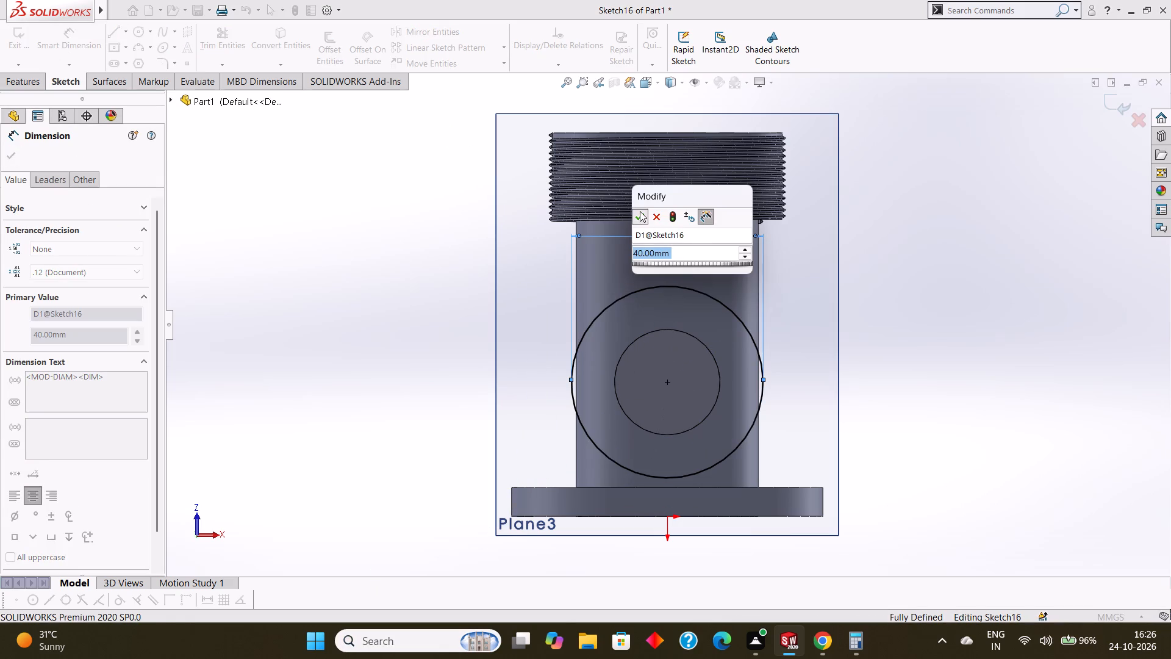
click(11, 157)
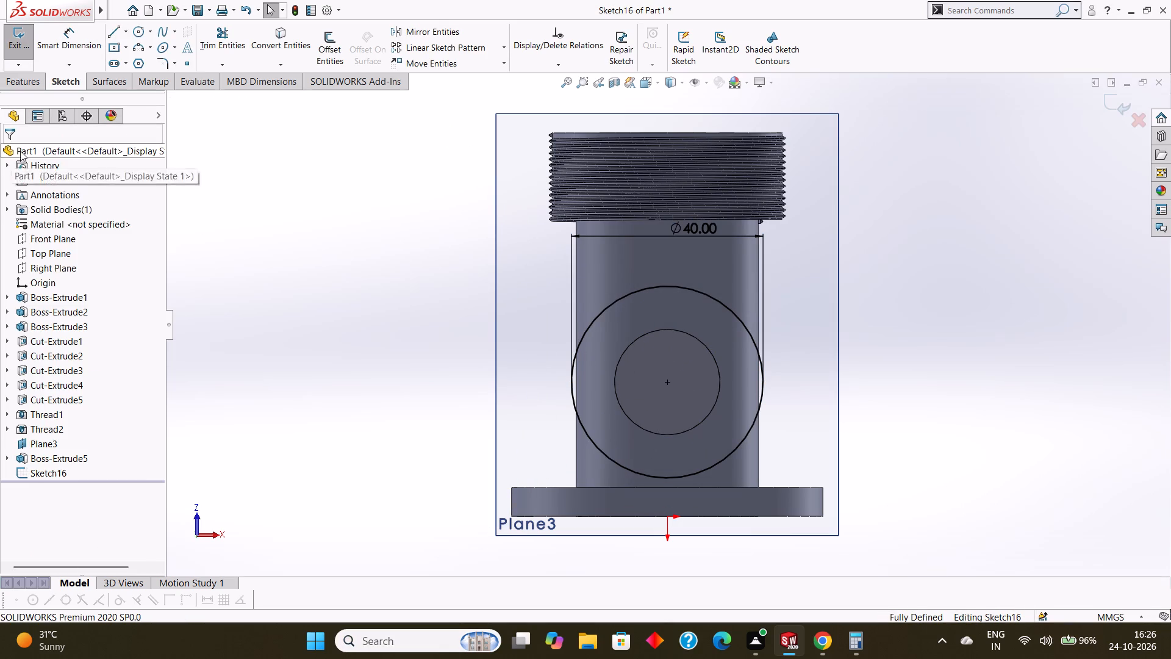
Draw a horizontal centerline of 52/2 mm from the large circle's centre out past its left side.
click(124, 30)
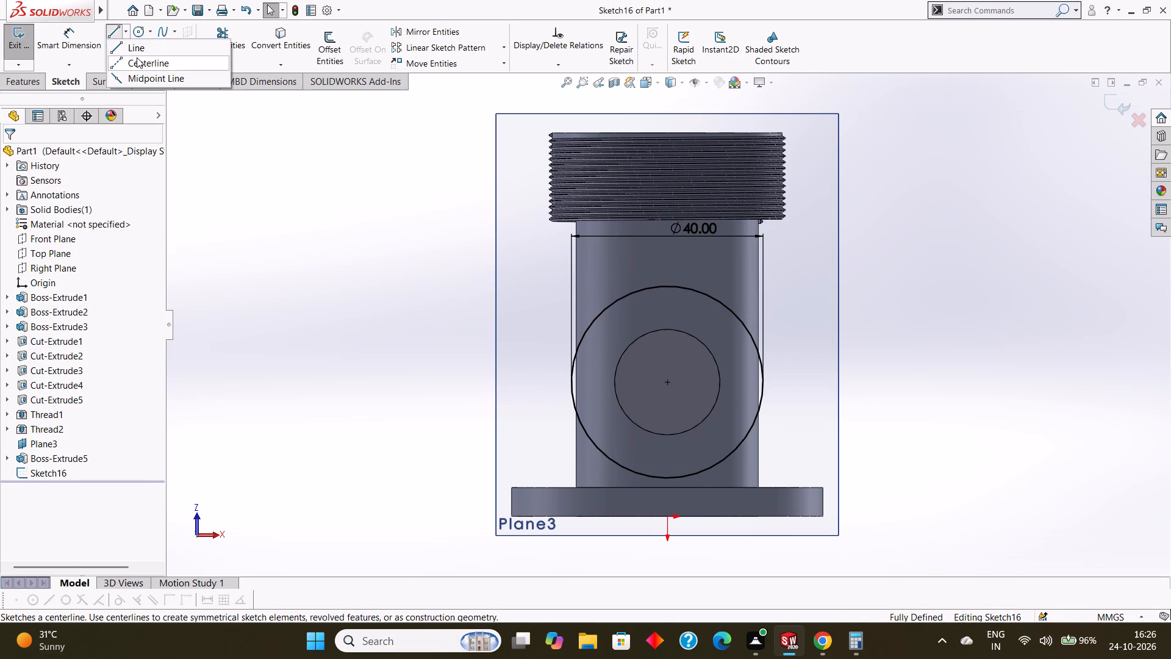
click(137, 57)
click(669, 383)
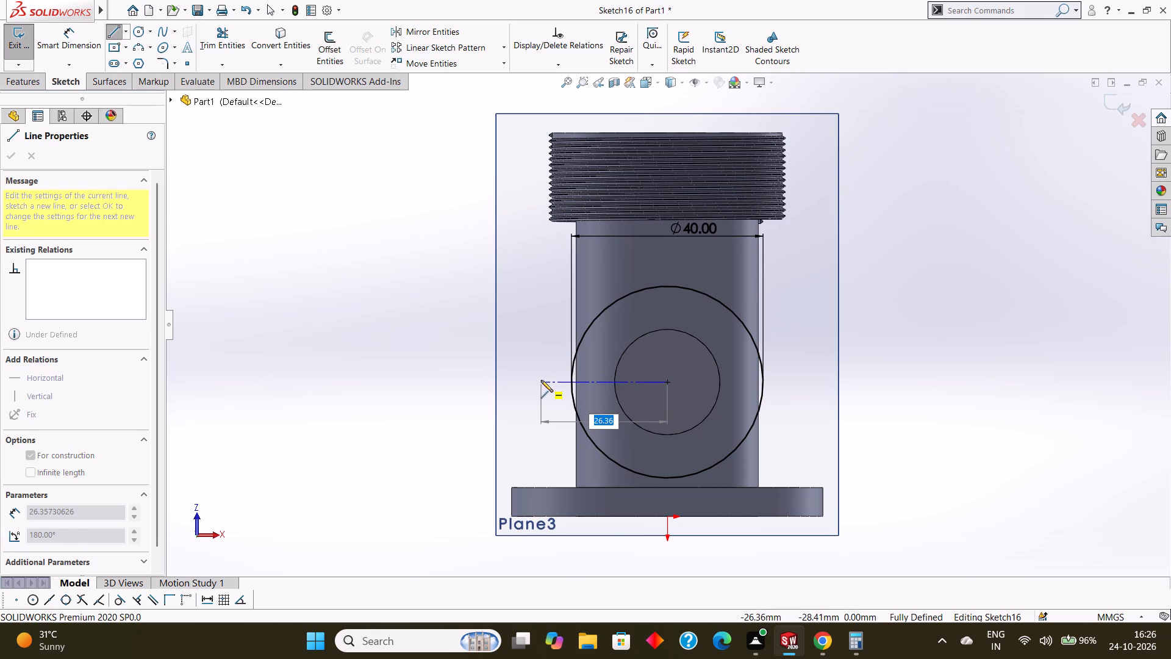
key(5)
key(2)
text(/2)
key(Return)
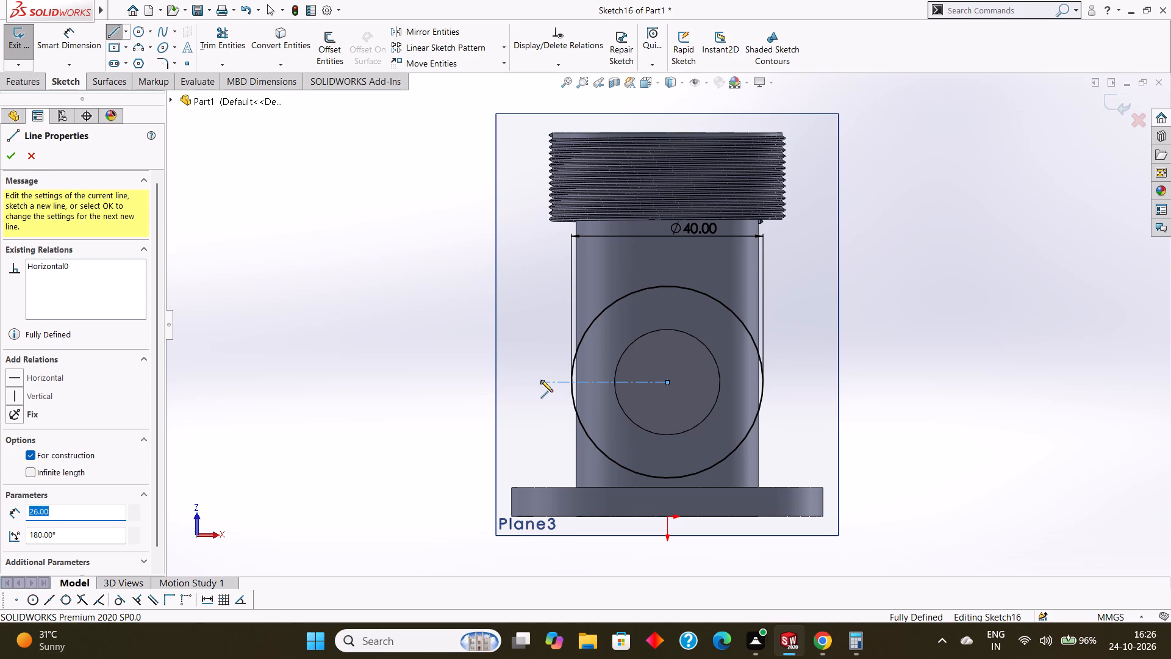
key(Escape)
key(Return)
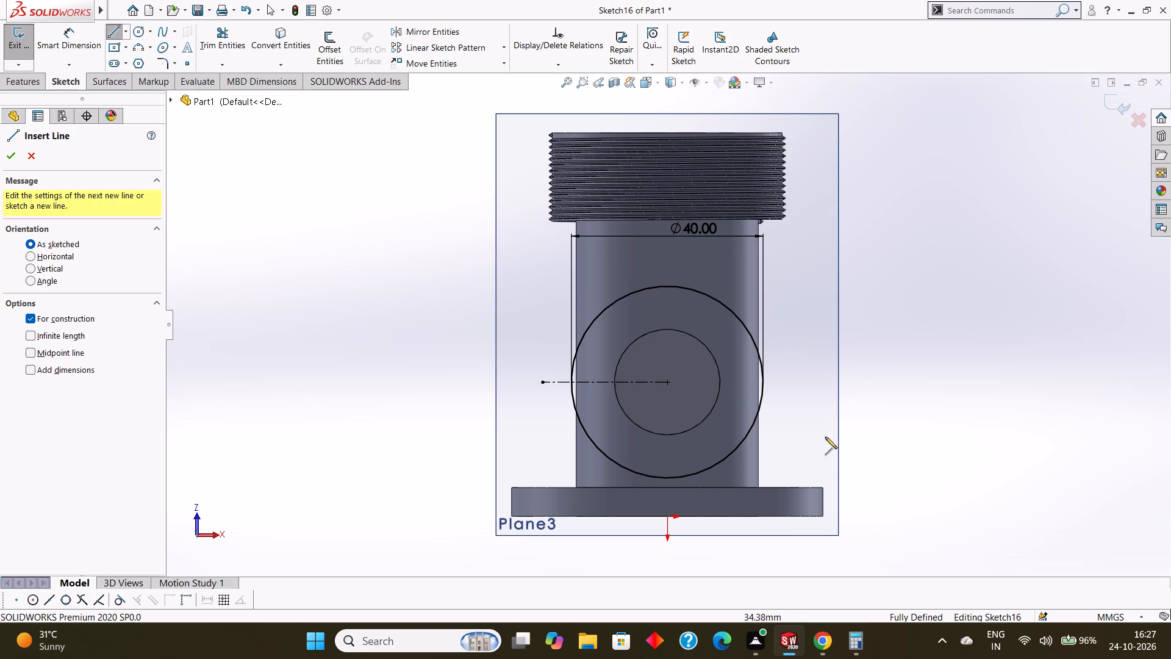
Draw a matching horizontal centerline of 52/2 mm from the large circle's centre out past its right side.
click(670, 383)
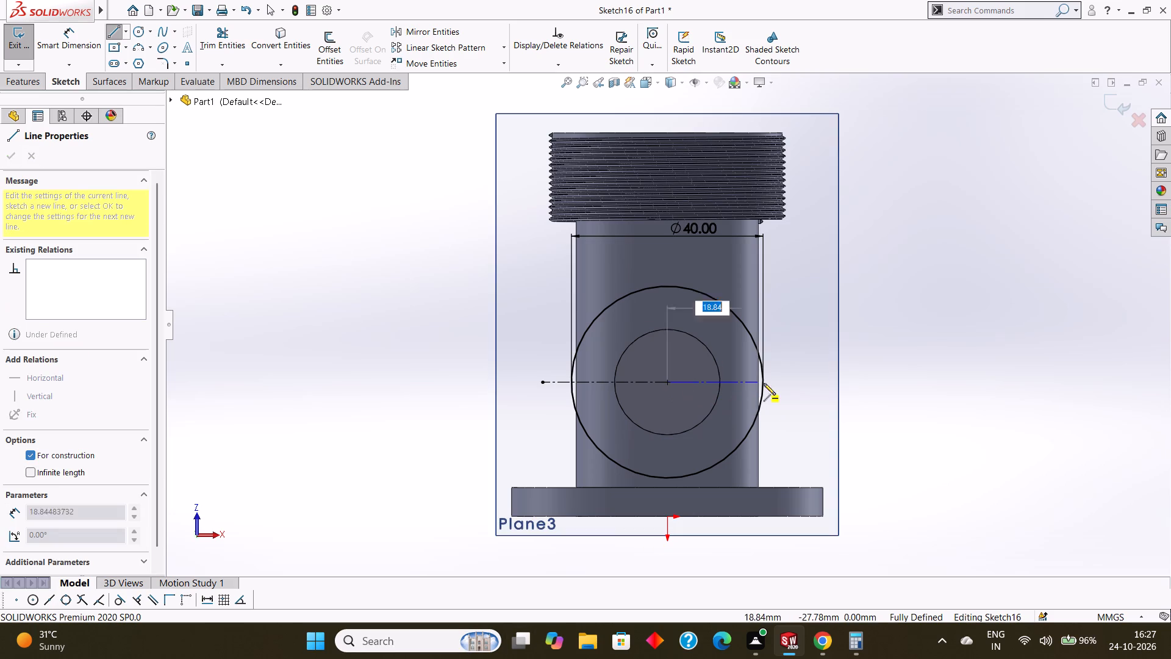
key(2)
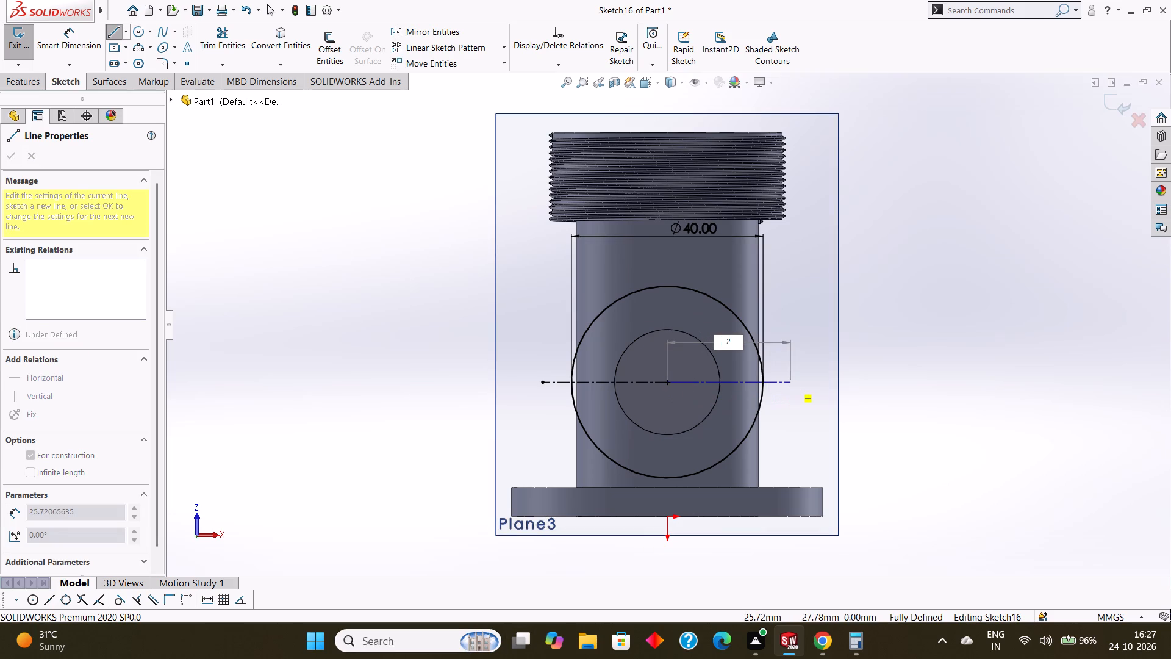
key(BackSpace)
text(52)
text(/2)
key(Return)
key(Escape)
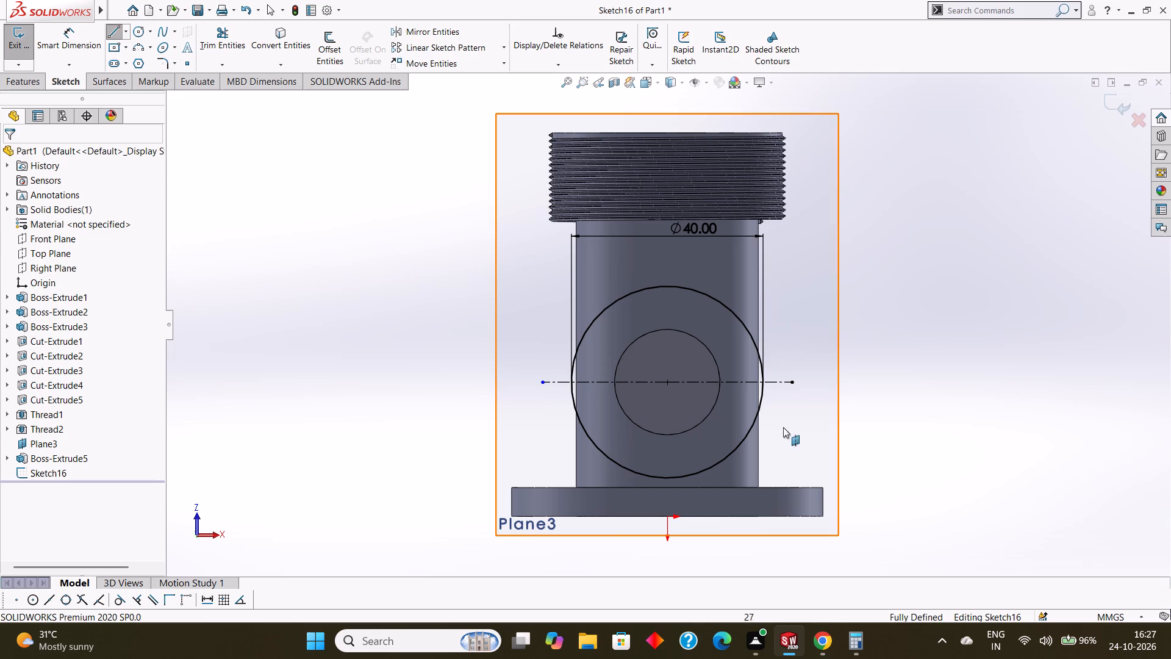
Sketch a circle of 10 mm radius centred on the outer end of each centerline.
click(135, 32)
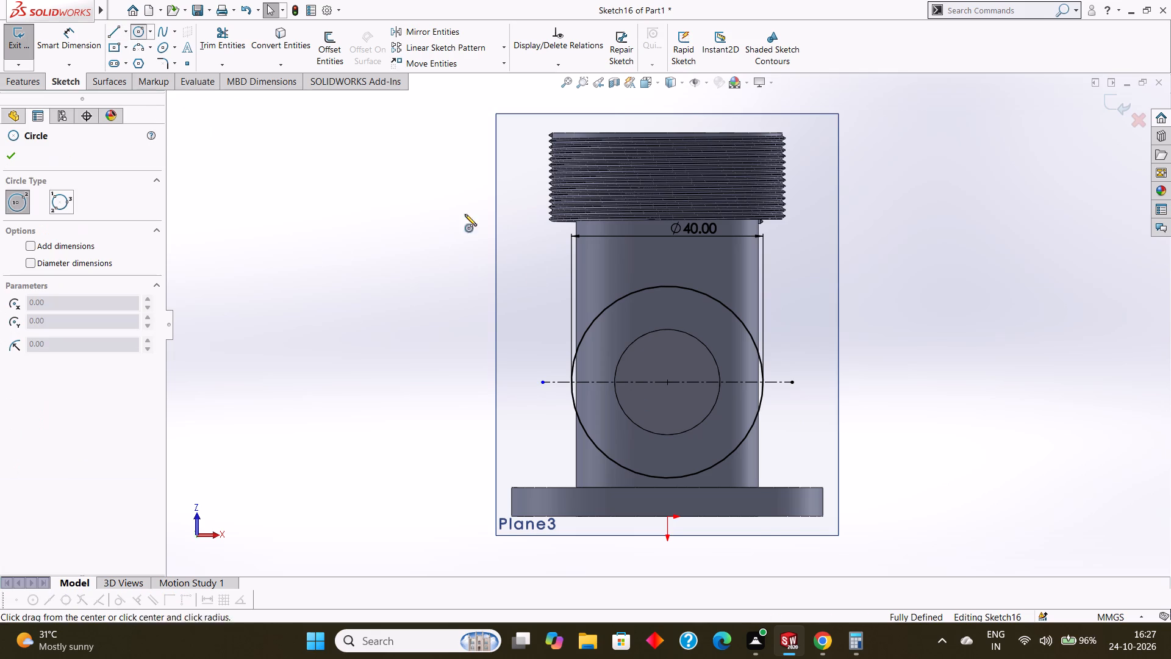
drag(542, 383, 554, 411)
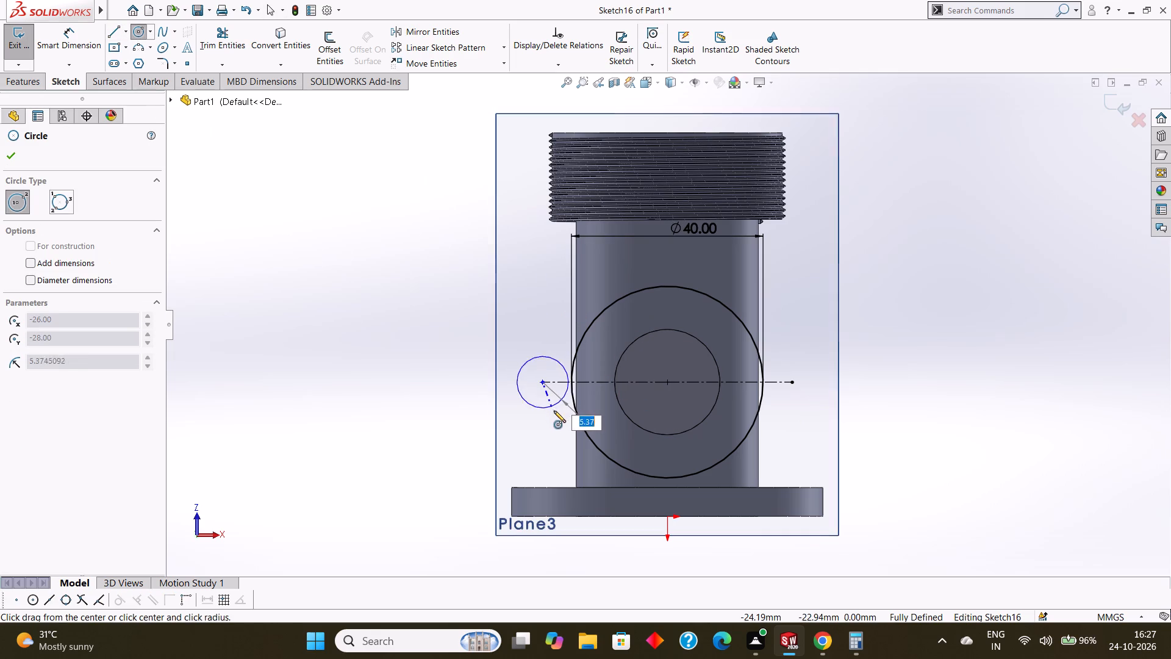
drag(554, 411, 557, 419)
key(BackSpace)
text(10)
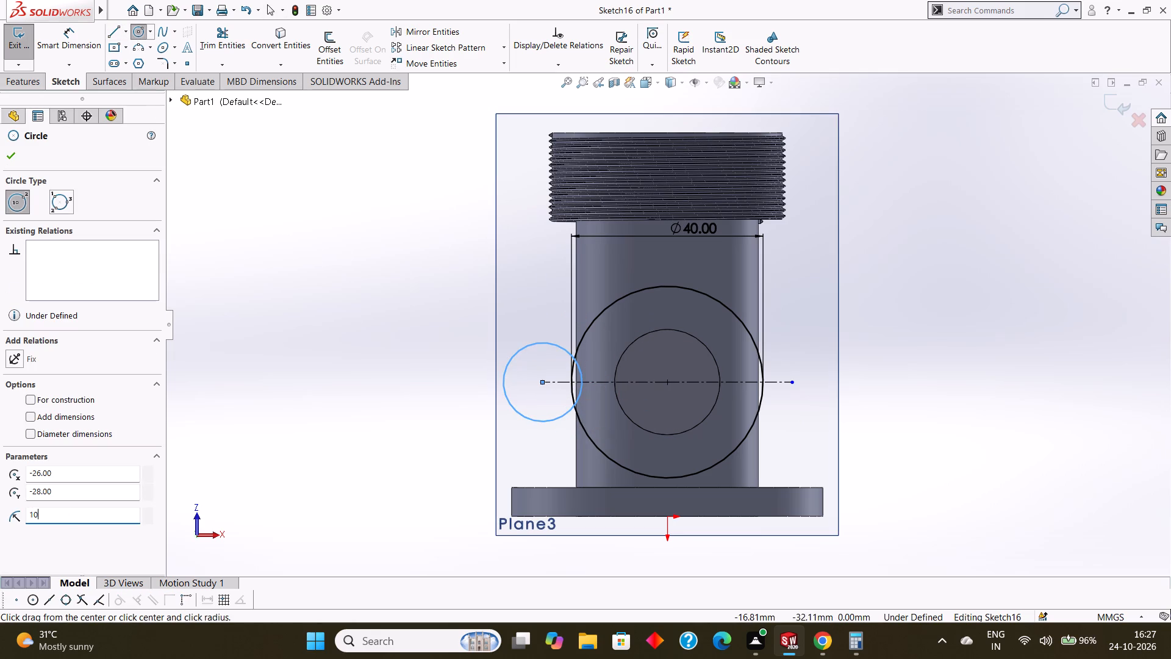
key(Return)
drag(795, 384, 803, 402)
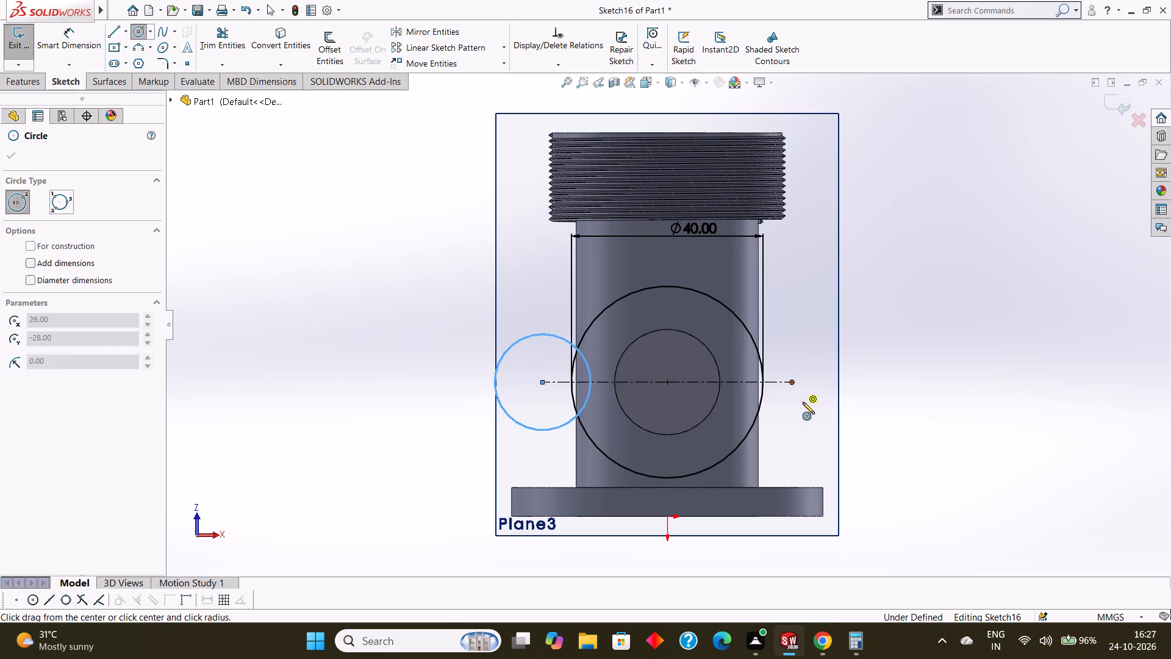
drag(803, 402, 815, 424)
key(BackSpace)
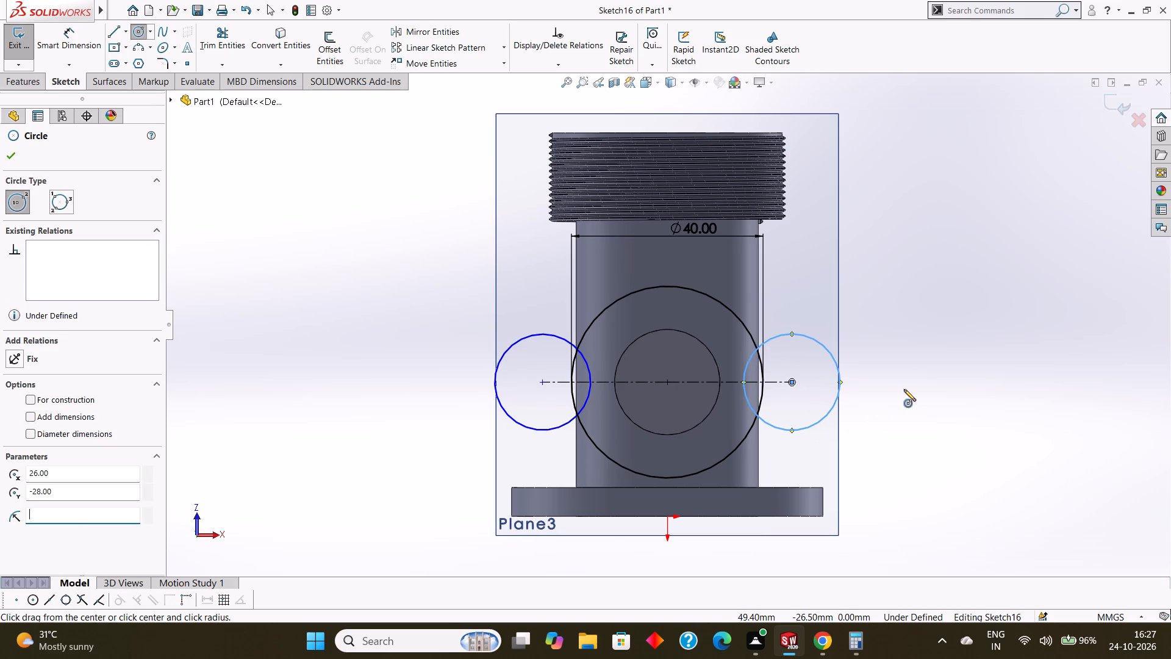
text(10)
key(Return)
key(Escape)
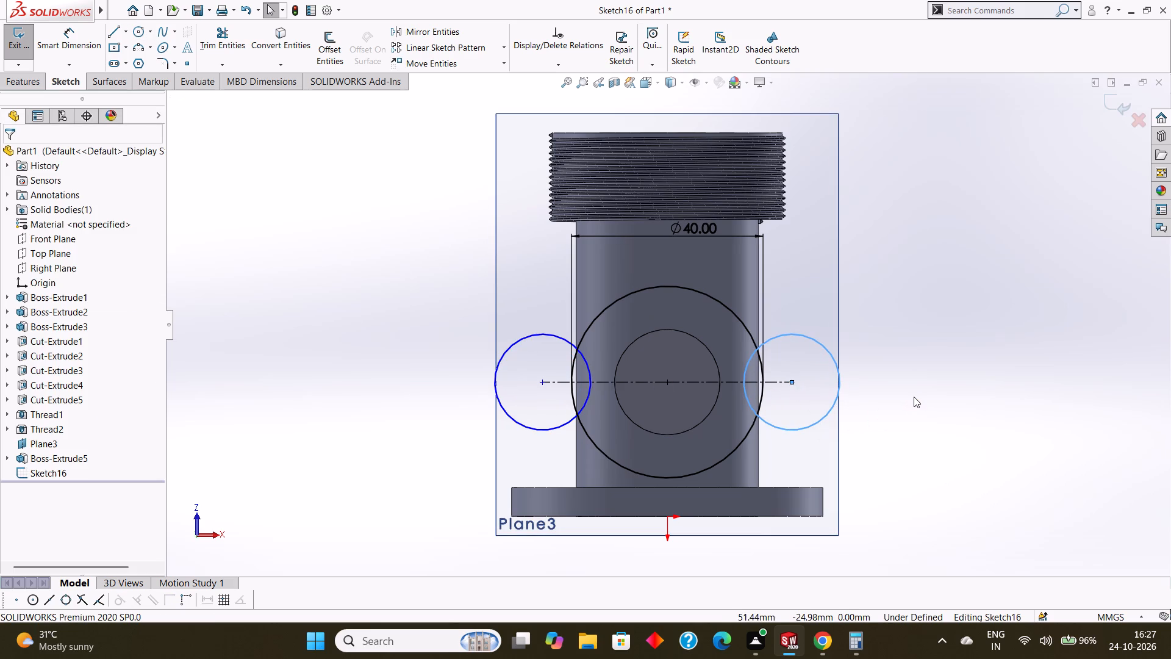
key(Escape)
Dimension the diameters of both small outer circles at 20 mm.
click(90, 39)
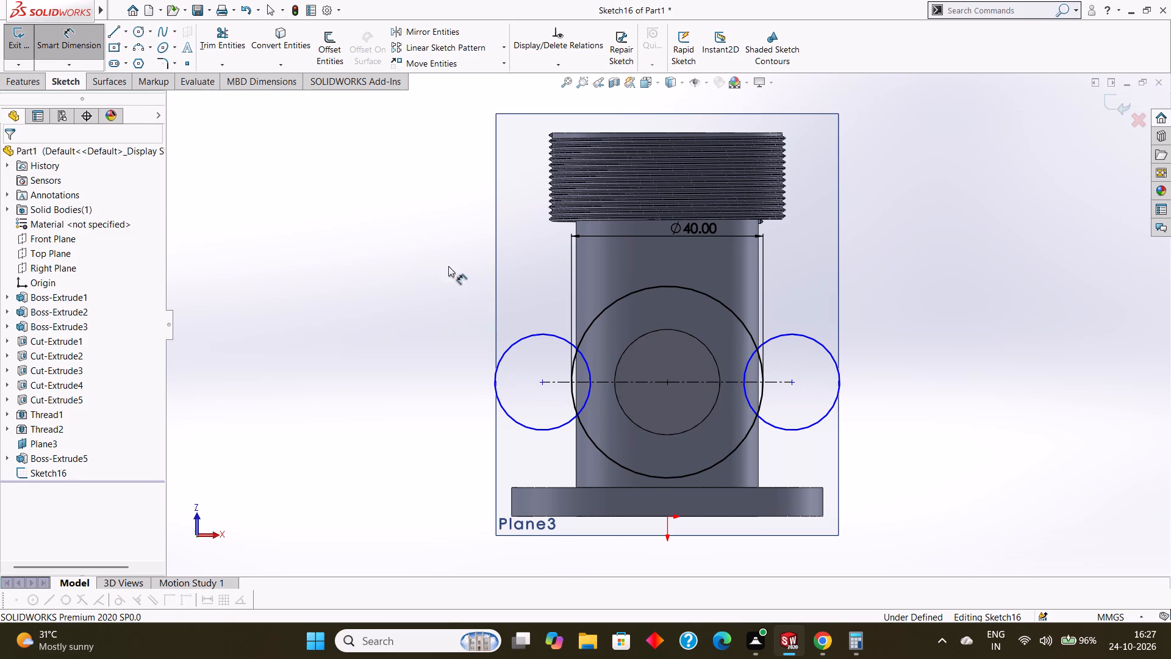
click(520, 337)
click(526, 275)
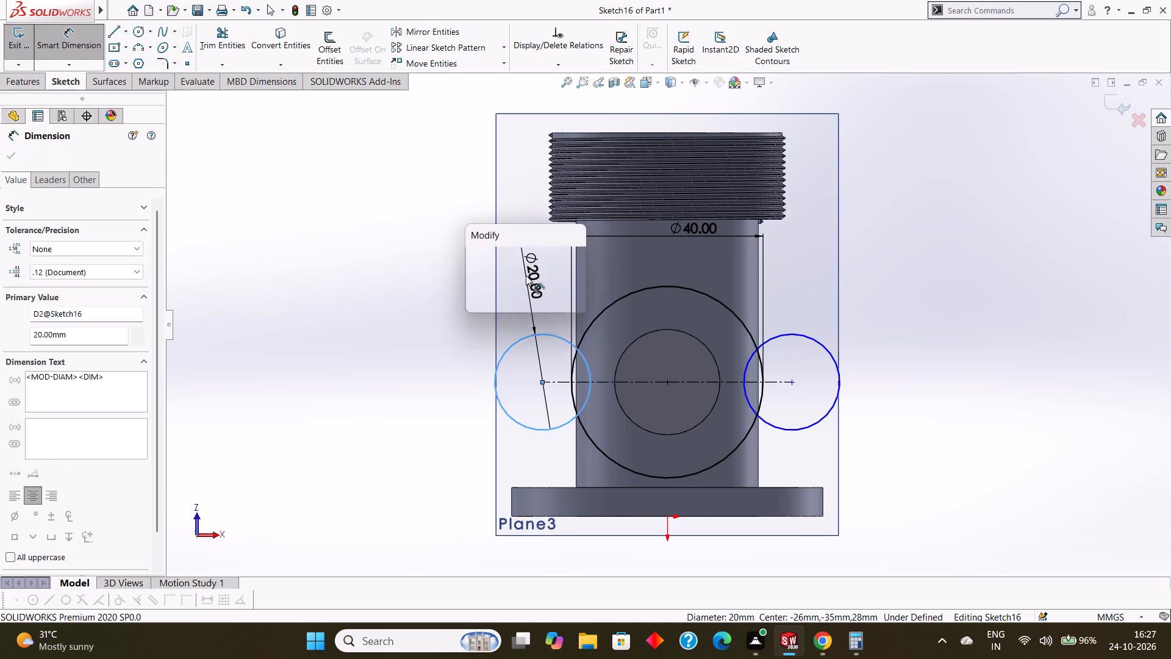
click(472, 254)
click(812, 342)
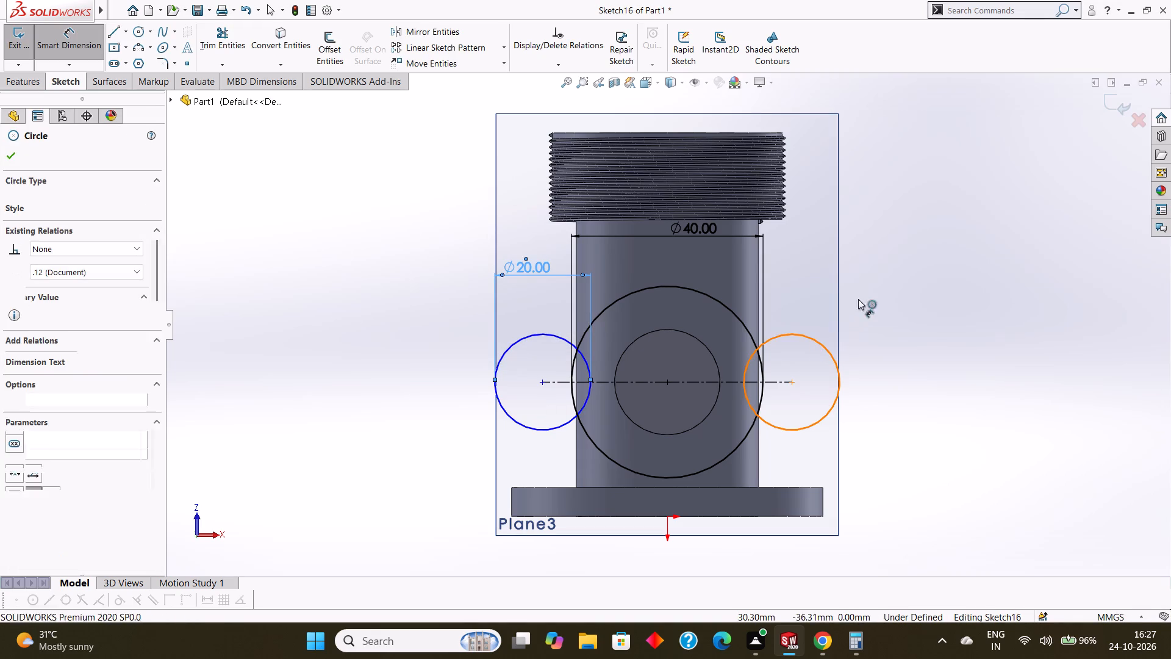
click(870, 285)
click(813, 260)
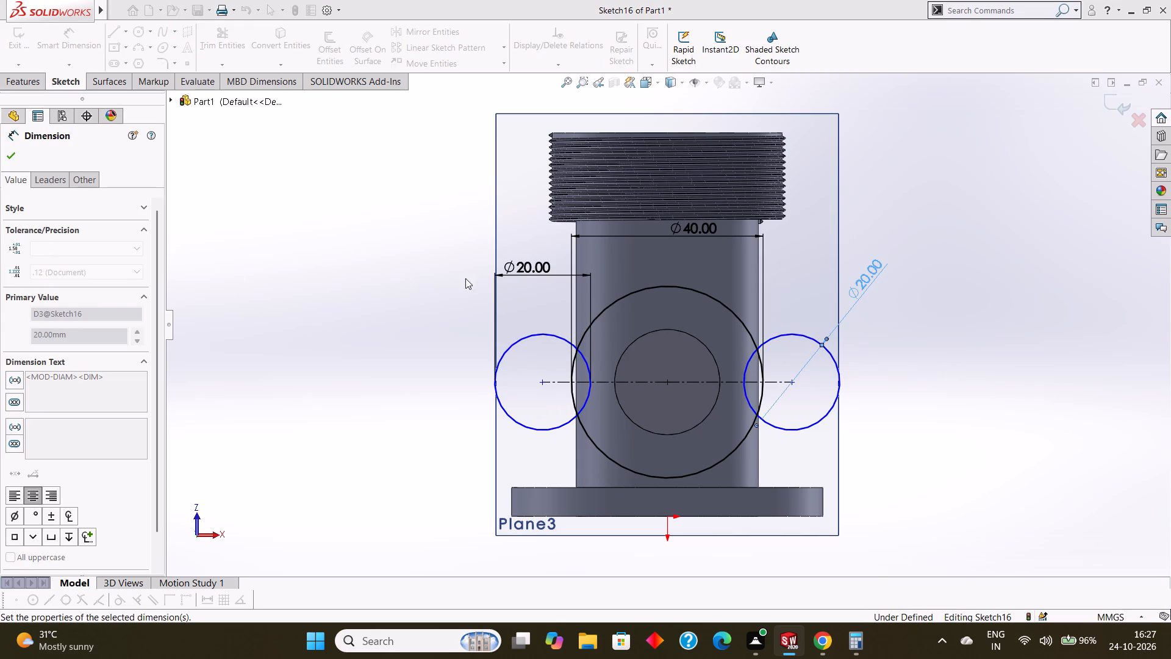
click(12, 159)
Dimension the distance between the centres of the large circle and the left small circle at 26 mm.
click(74, 37)
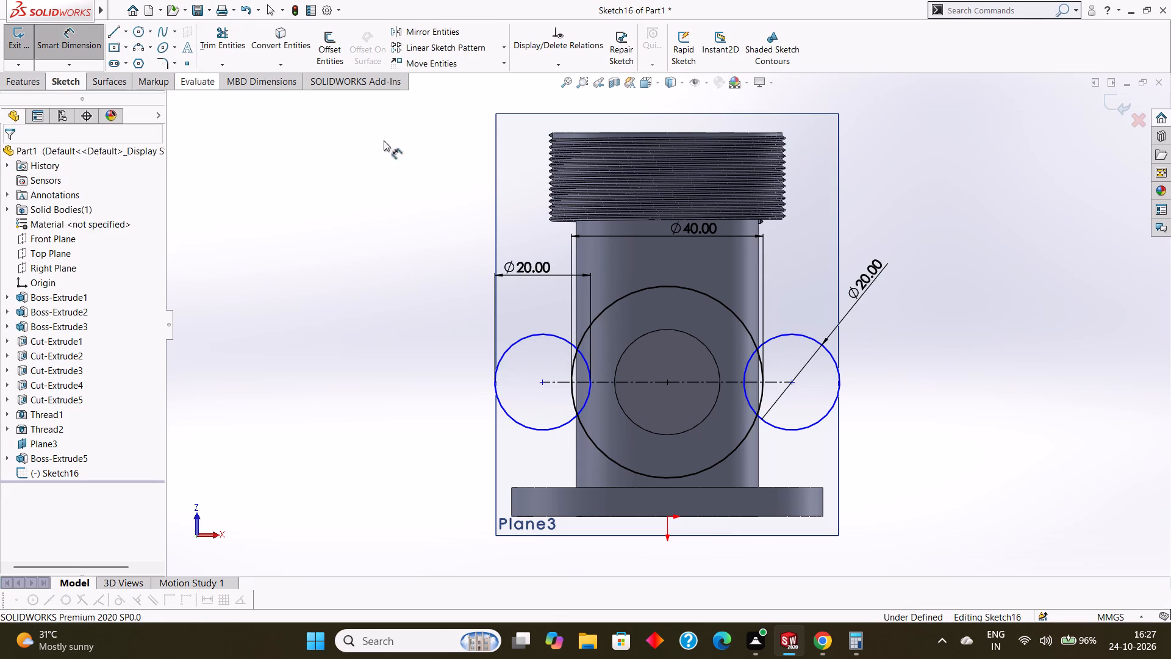
click(667, 381)
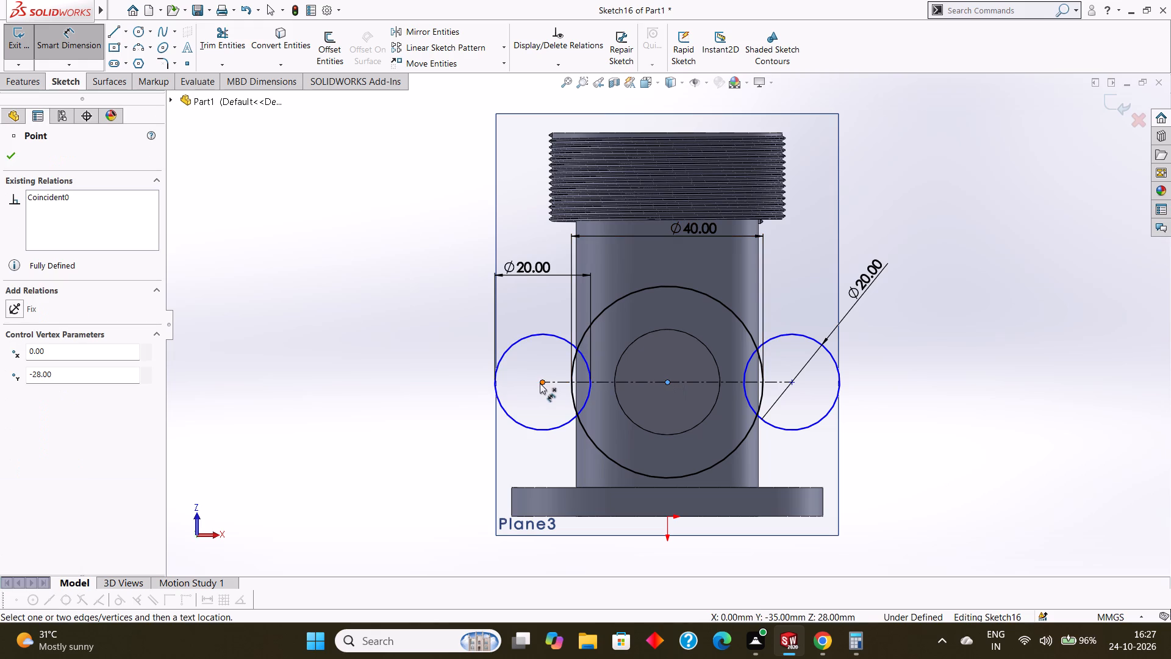
click(540, 383)
click(606, 297)
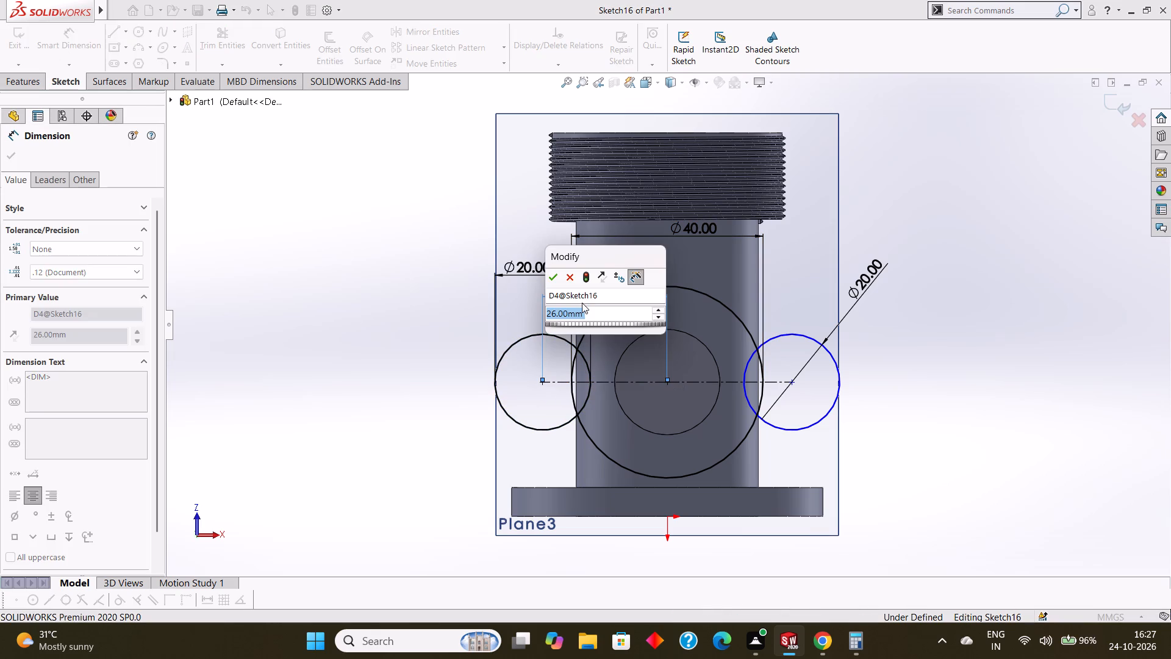
click(556, 278)
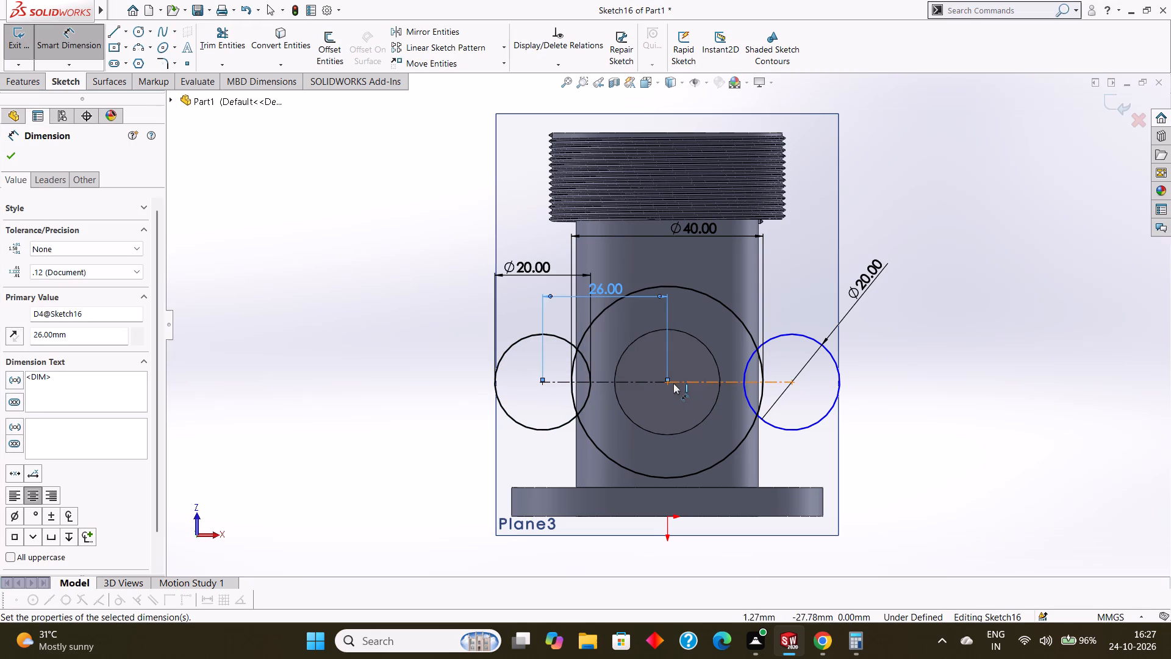
Dimension the distance between the centres of the large circle and the right small circle at 26 mm.
click(669, 381)
key(Escape)
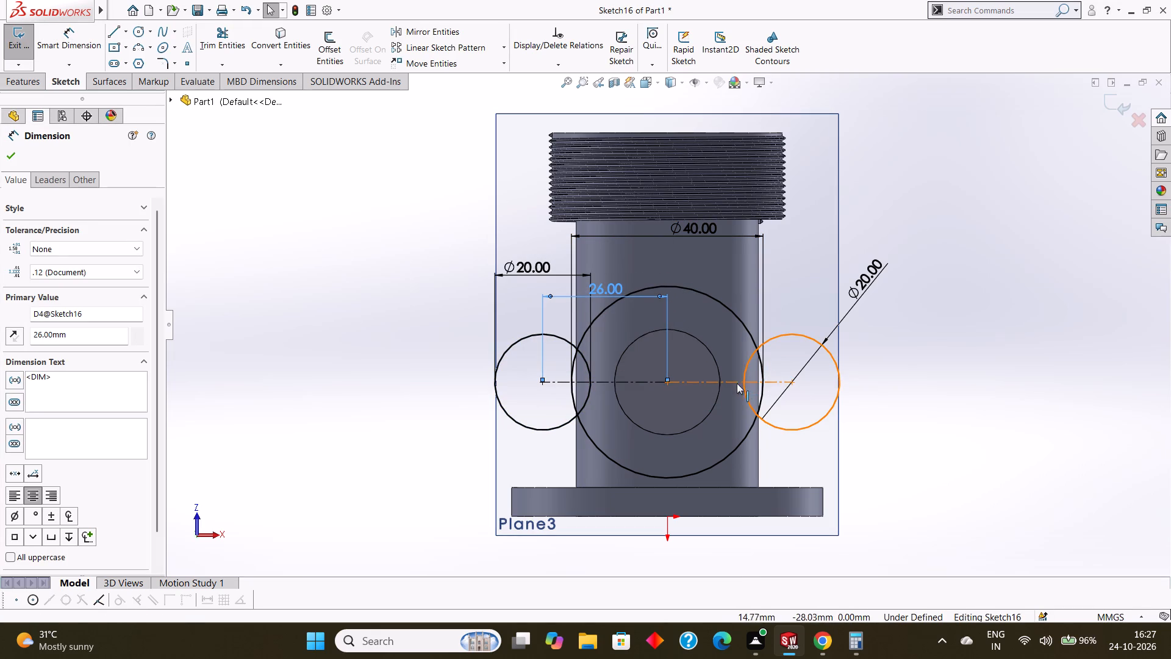
key(Escape)
click(77, 45)
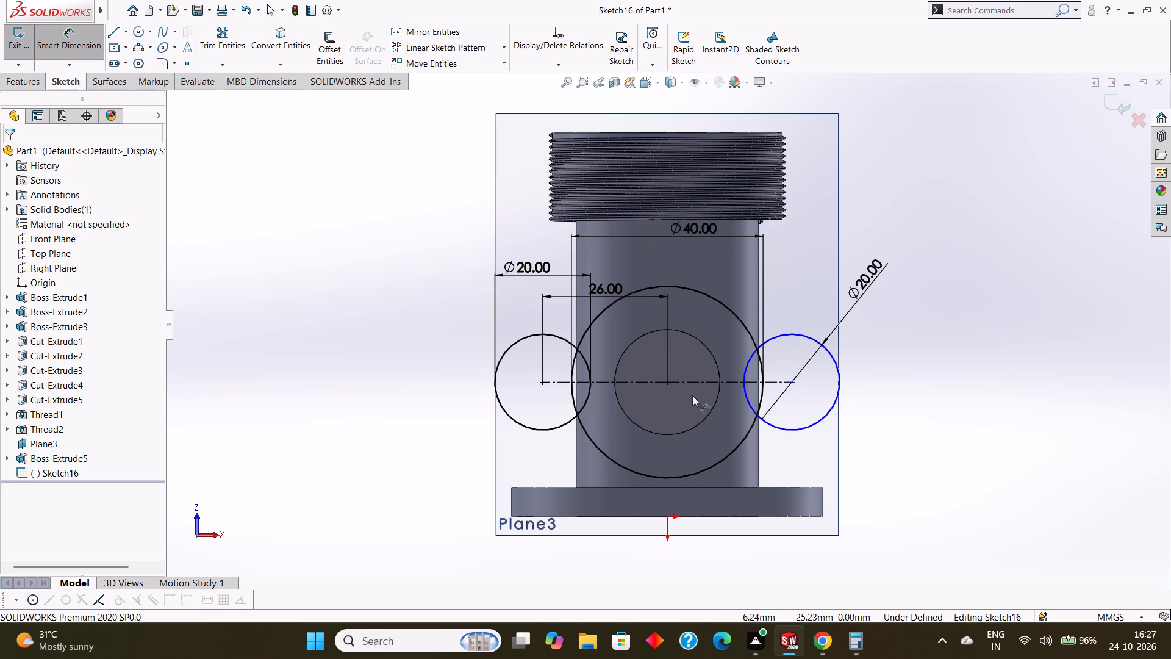
click(669, 384)
click(792, 383)
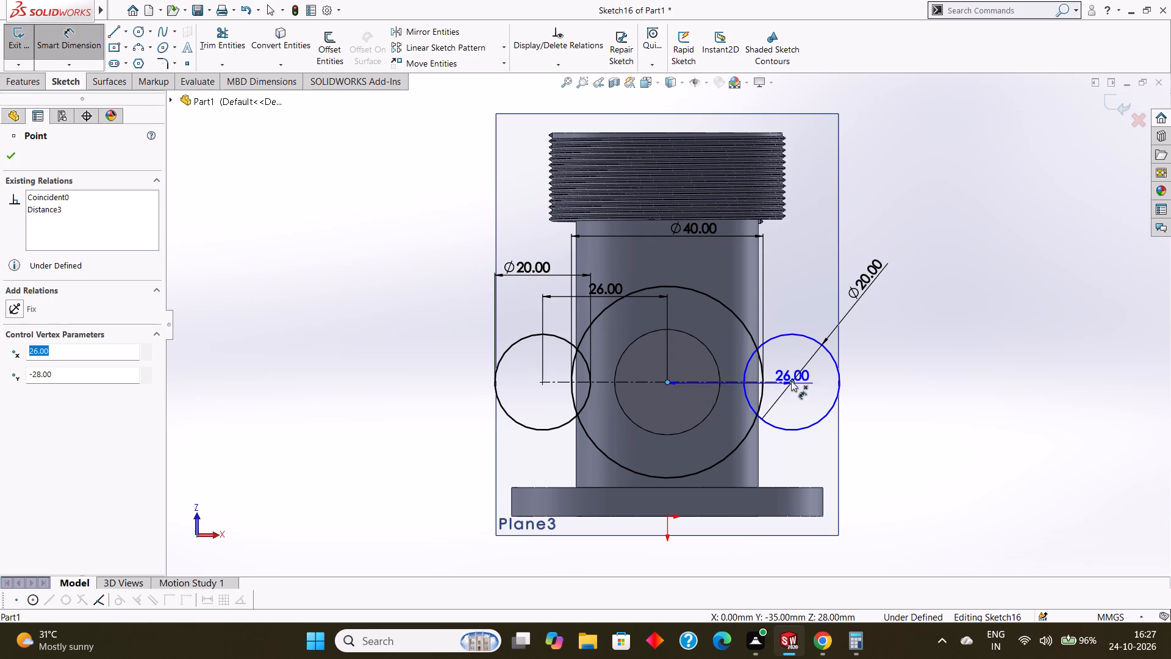
click(754, 301)
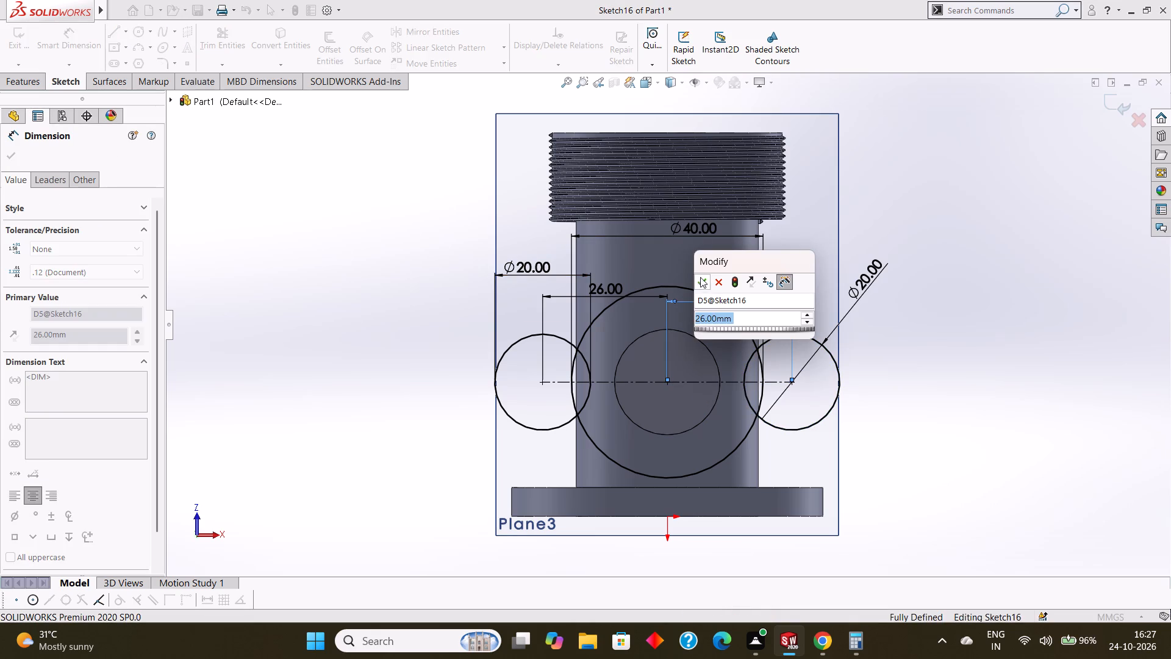
click(702, 282)
click(18, 157)
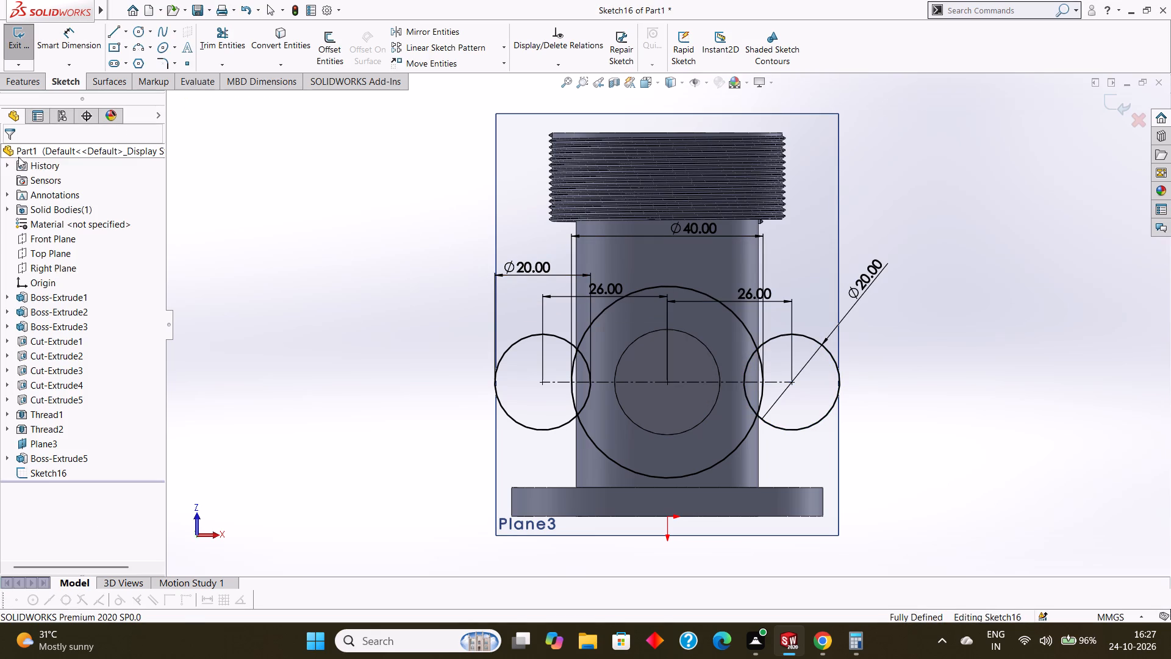
Draw two upper lines, each 24 mm long and tangent to the large circle and one of the small circles.
click(113, 35)
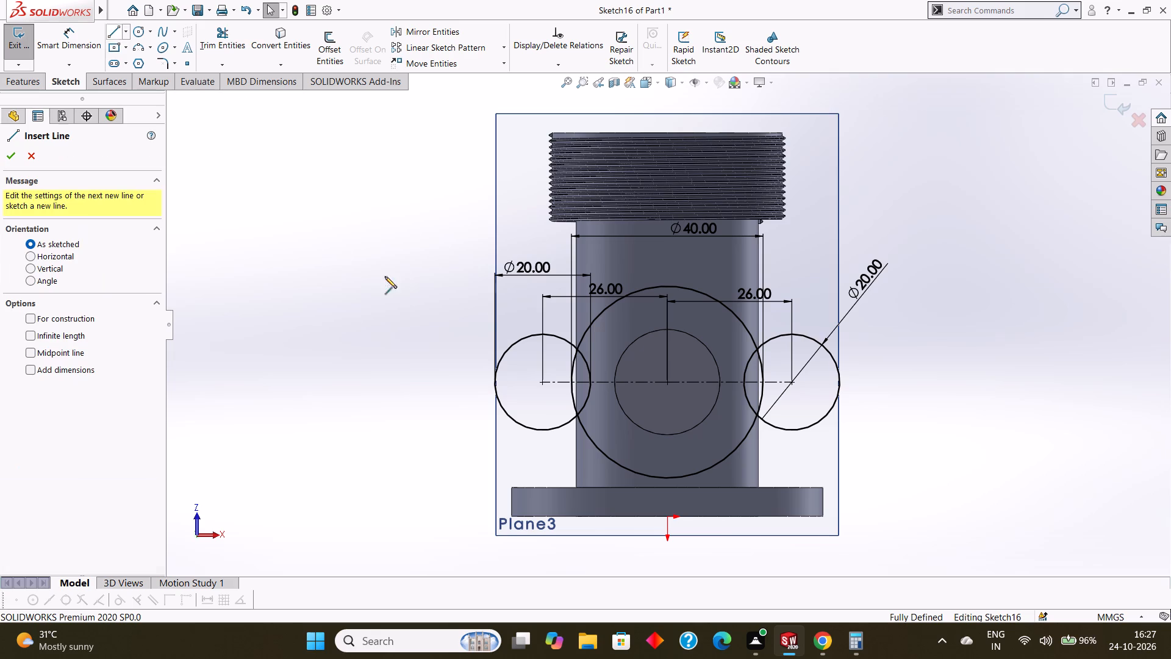
click(518, 339)
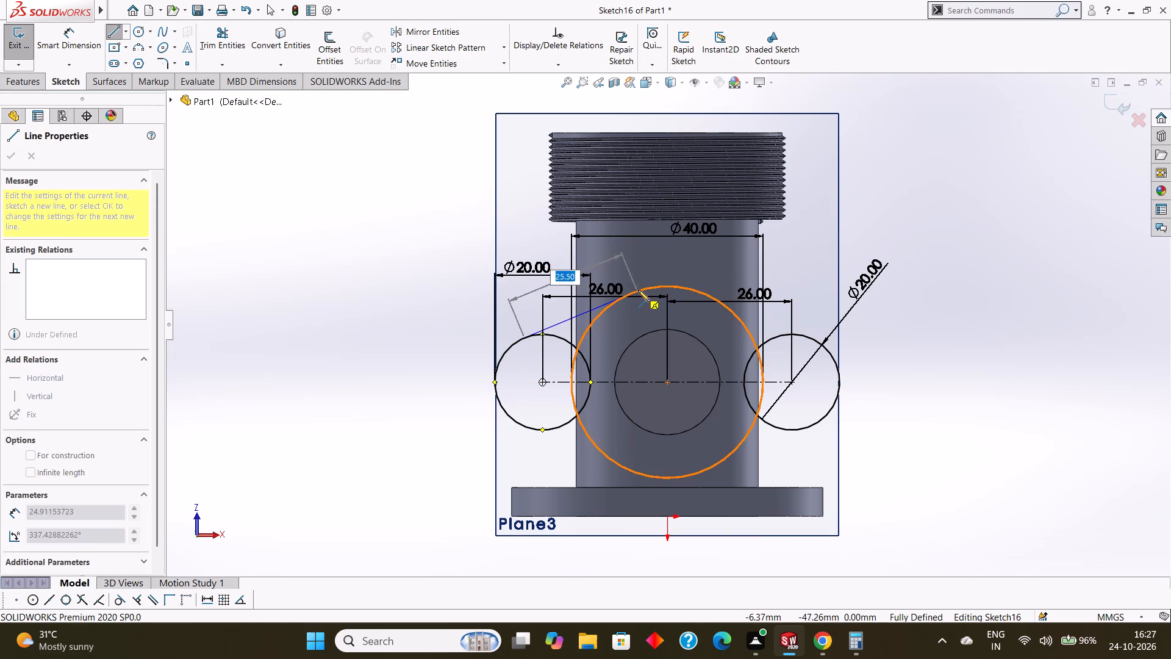
click(643, 290)
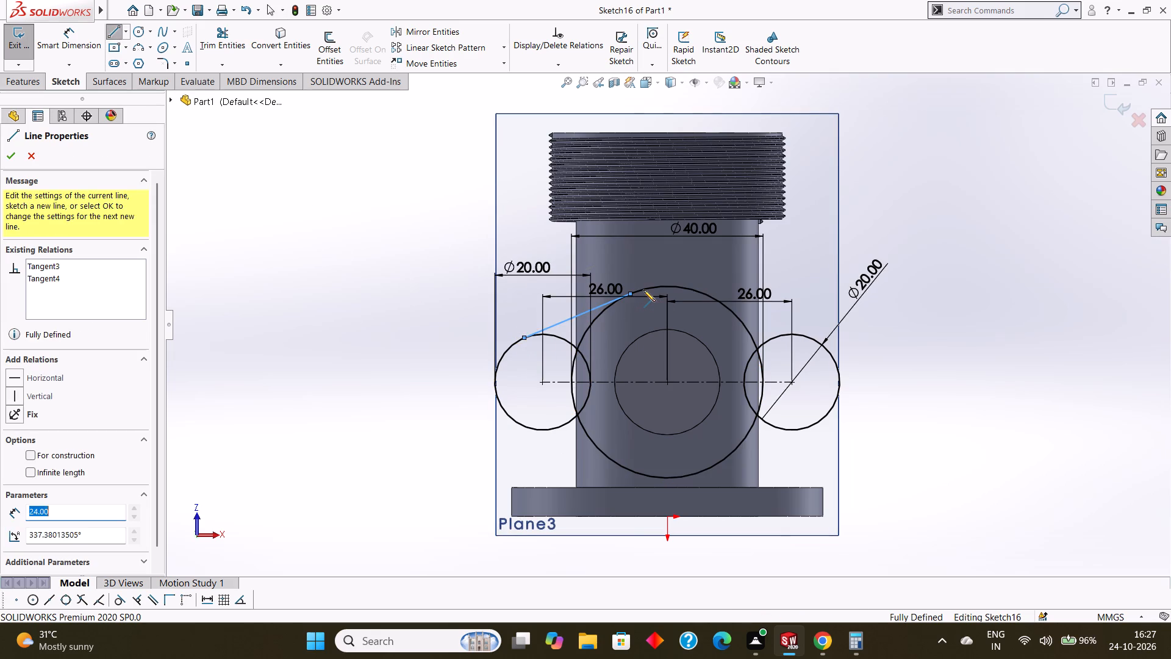
key(Escape)
key(Escape)
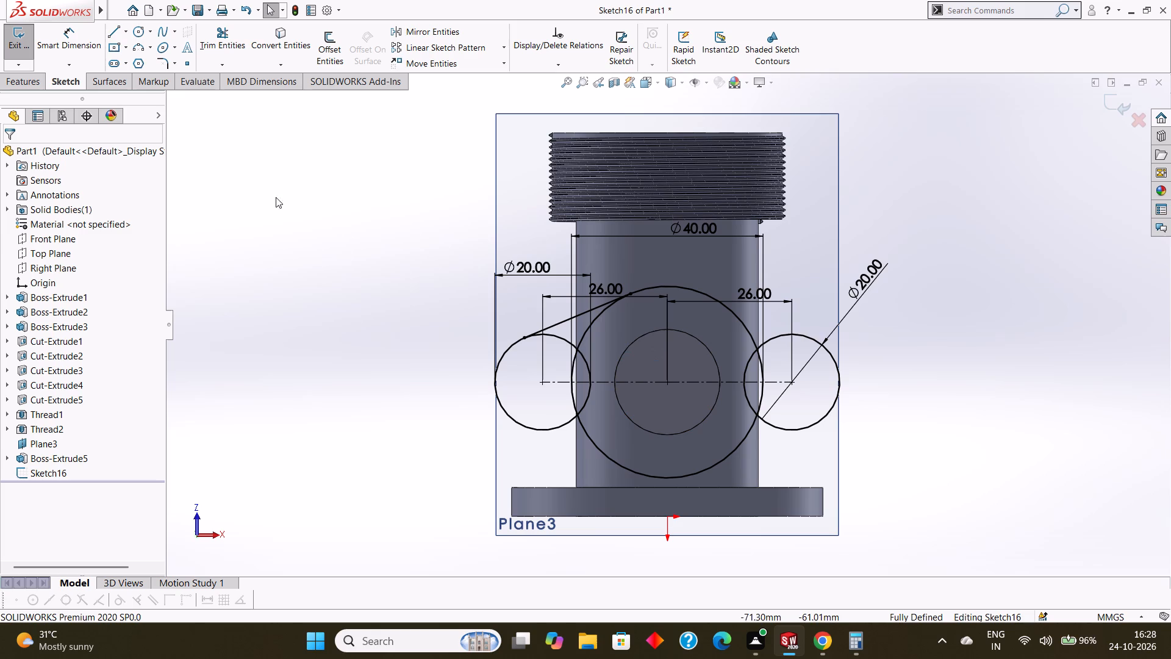
click(112, 34)
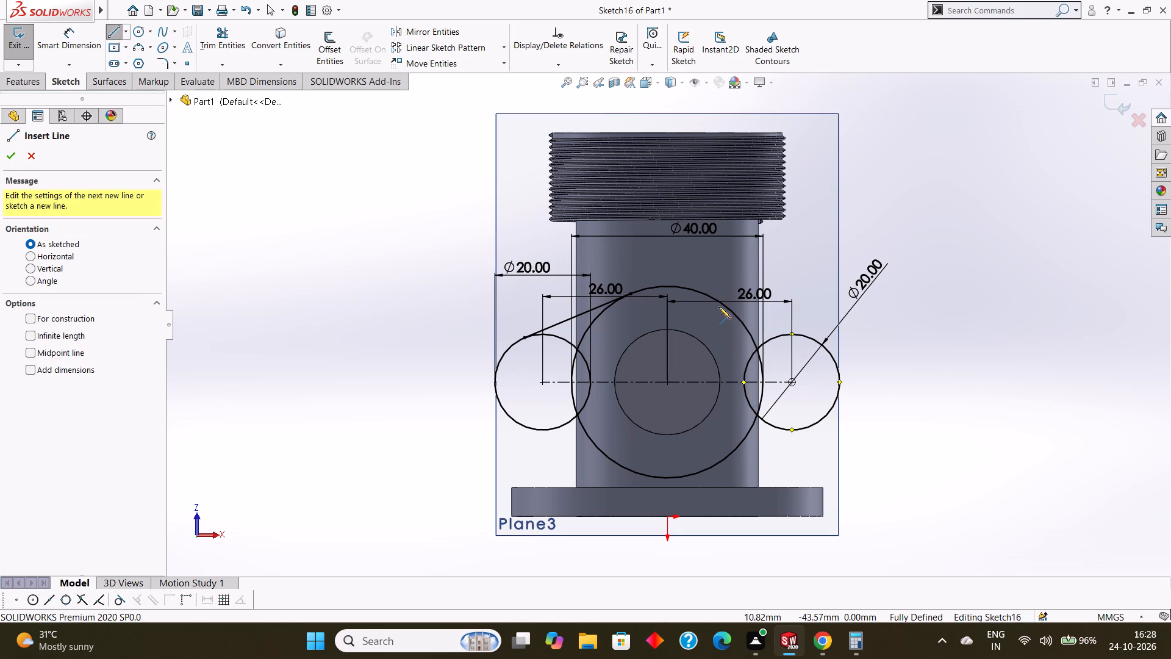
click(697, 292)
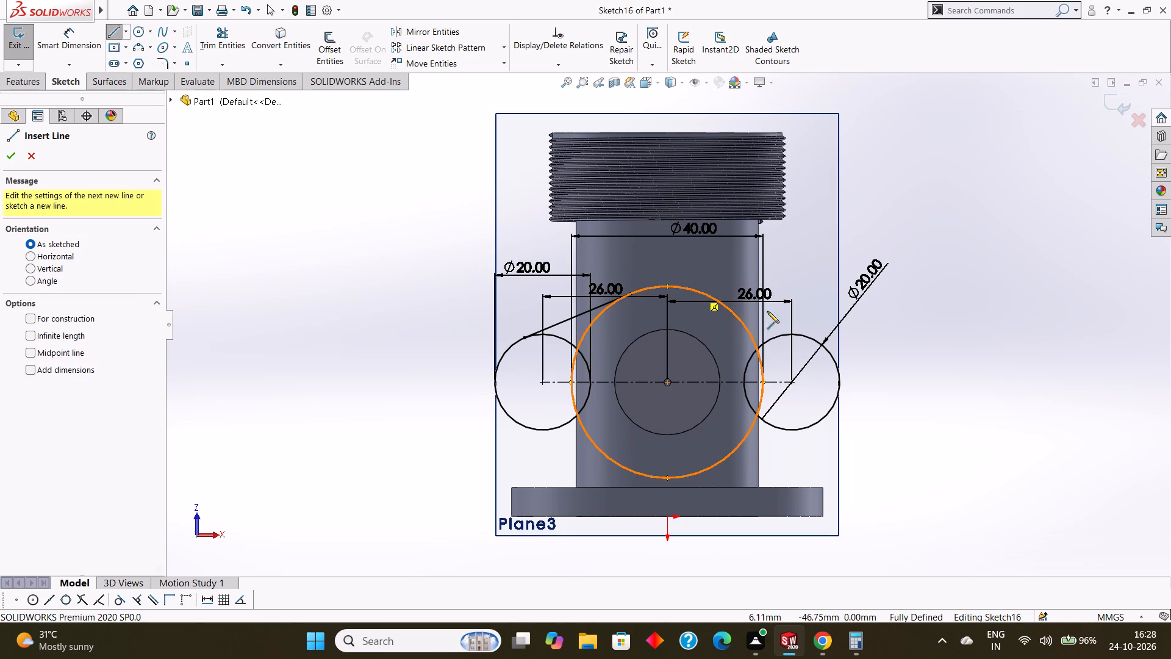
click(807, 336)
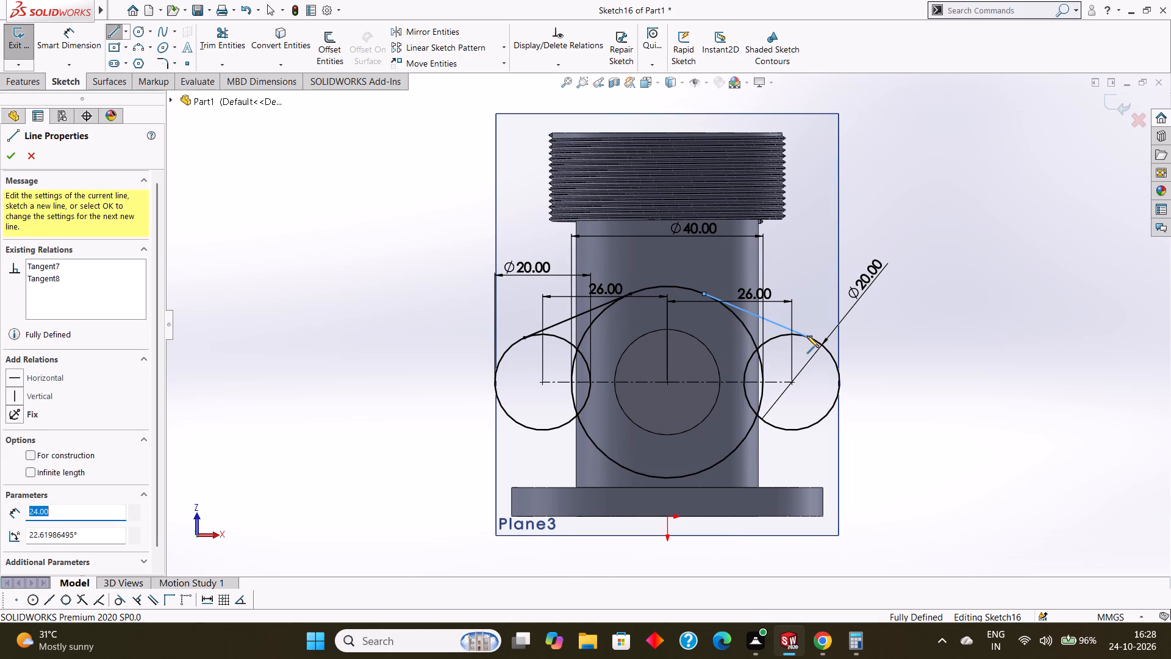
key(Escape)
key(Escape)
Draw two matching lower lines joining the undersides of the left and right small circles to the large circle.
click(114, 36)
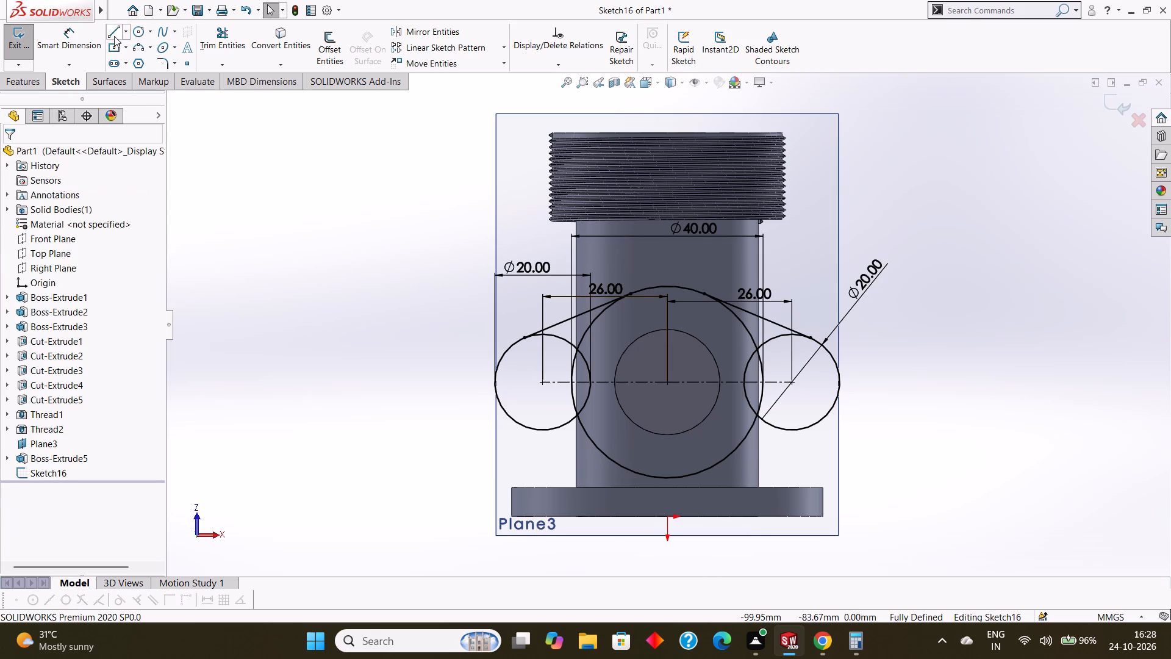
click(507, 417)
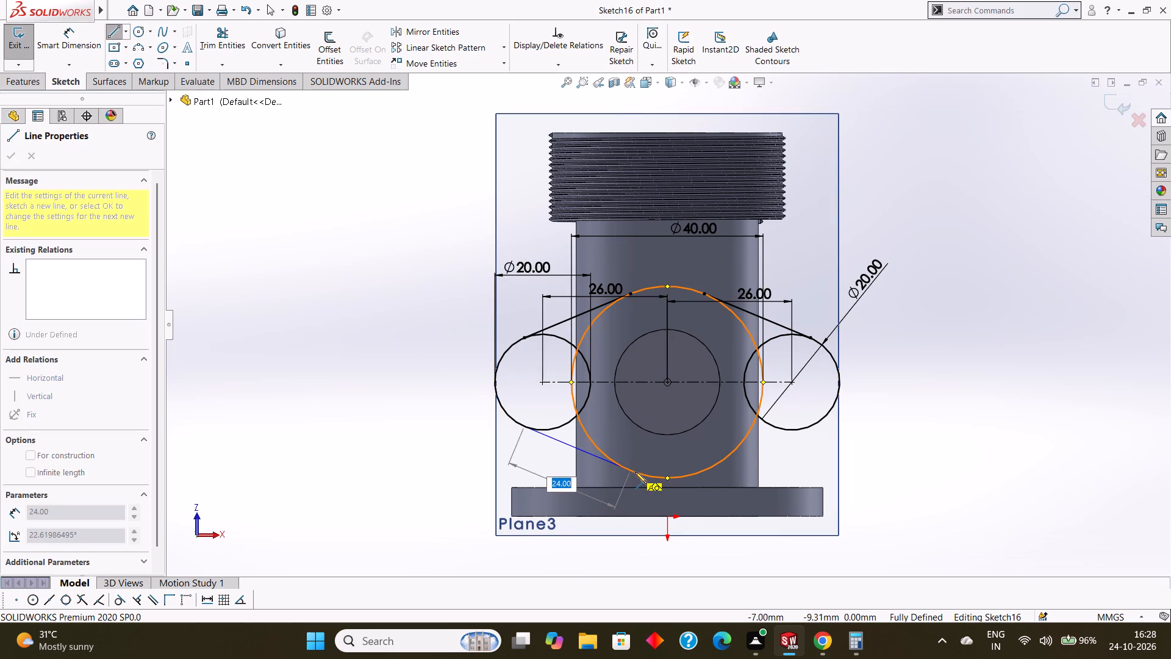
click(637, 472)
key(Escape)
key(Escape)
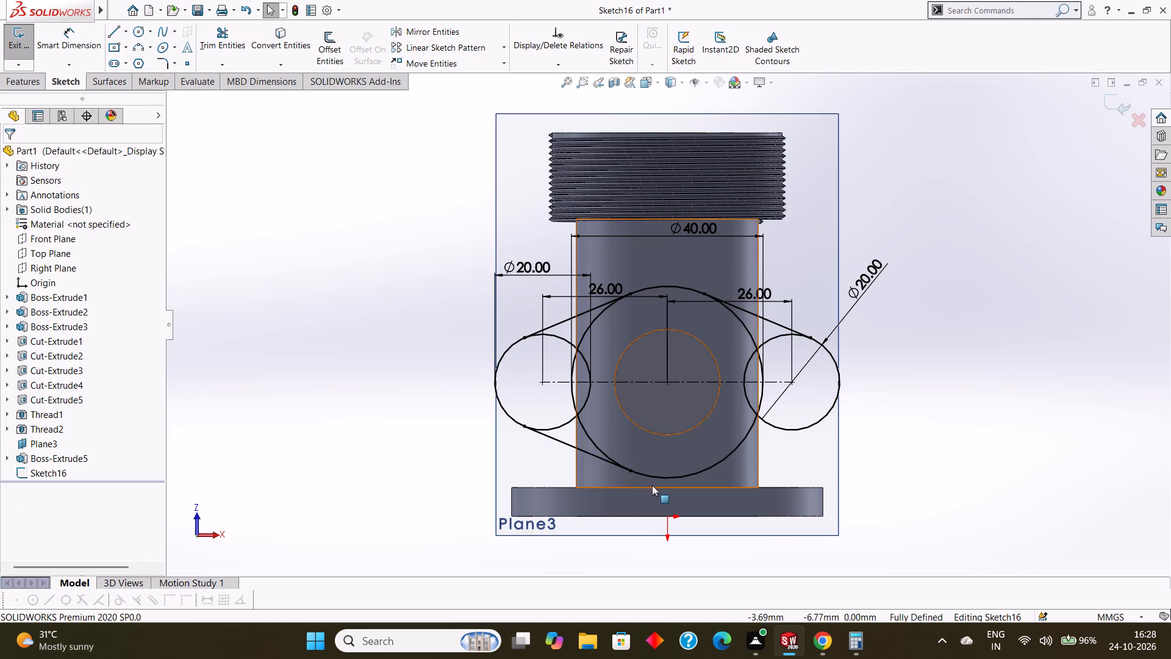
click(116, 36)
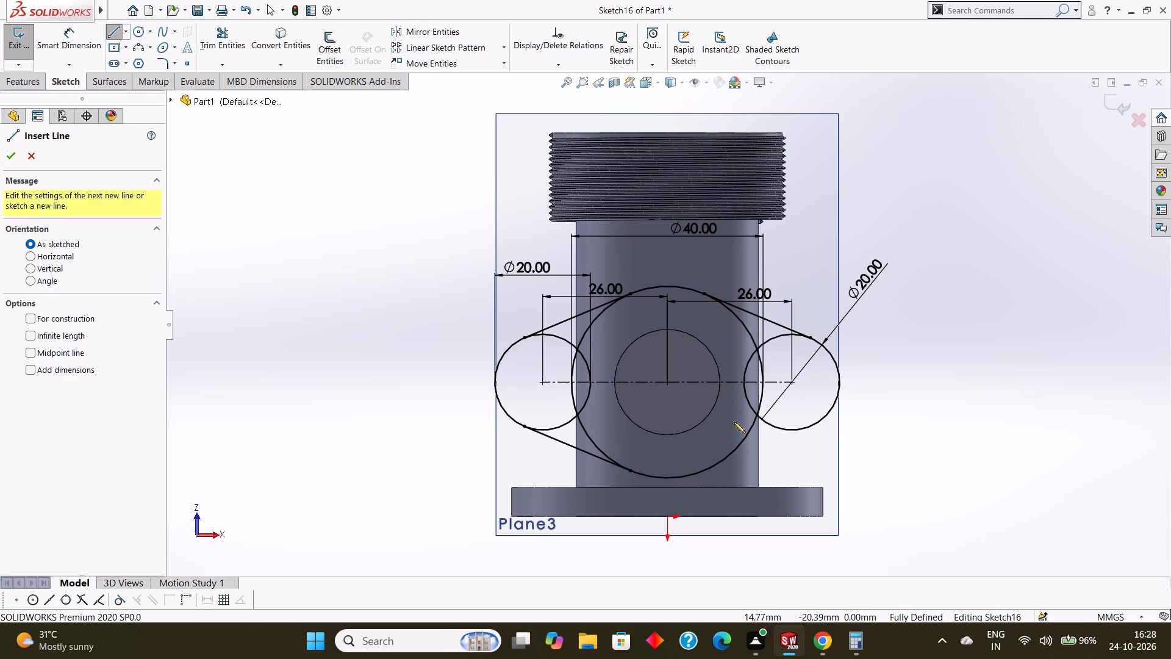
click(707, 470)
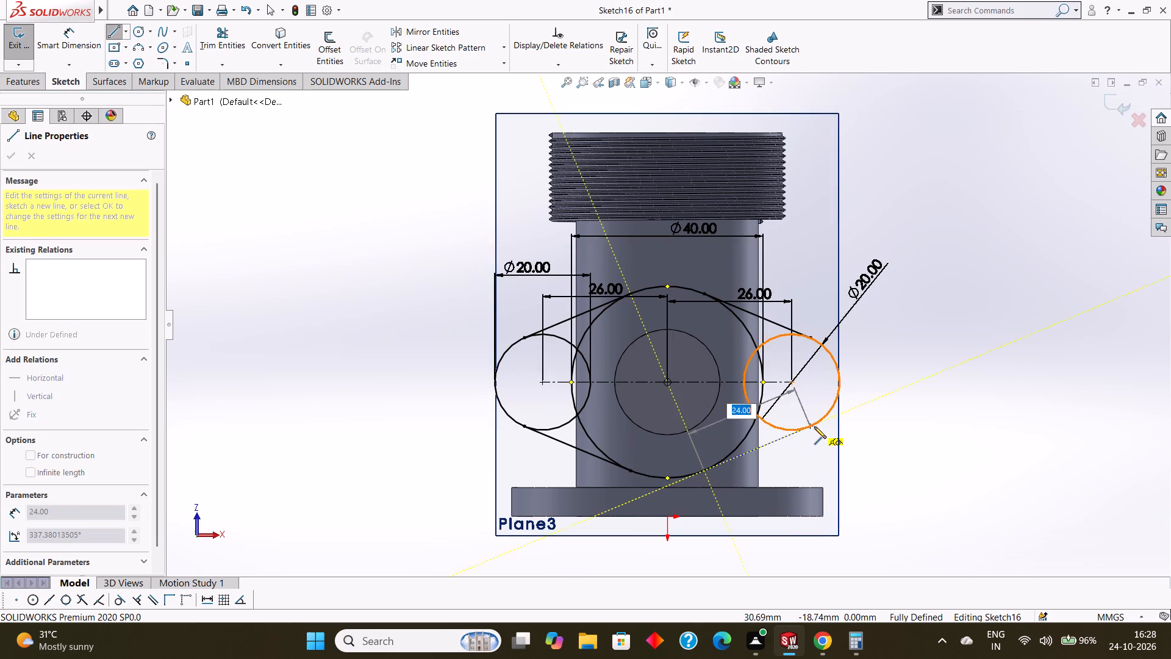
click(814, 425)
key(Escape)
key(Escape)
key(Escape)
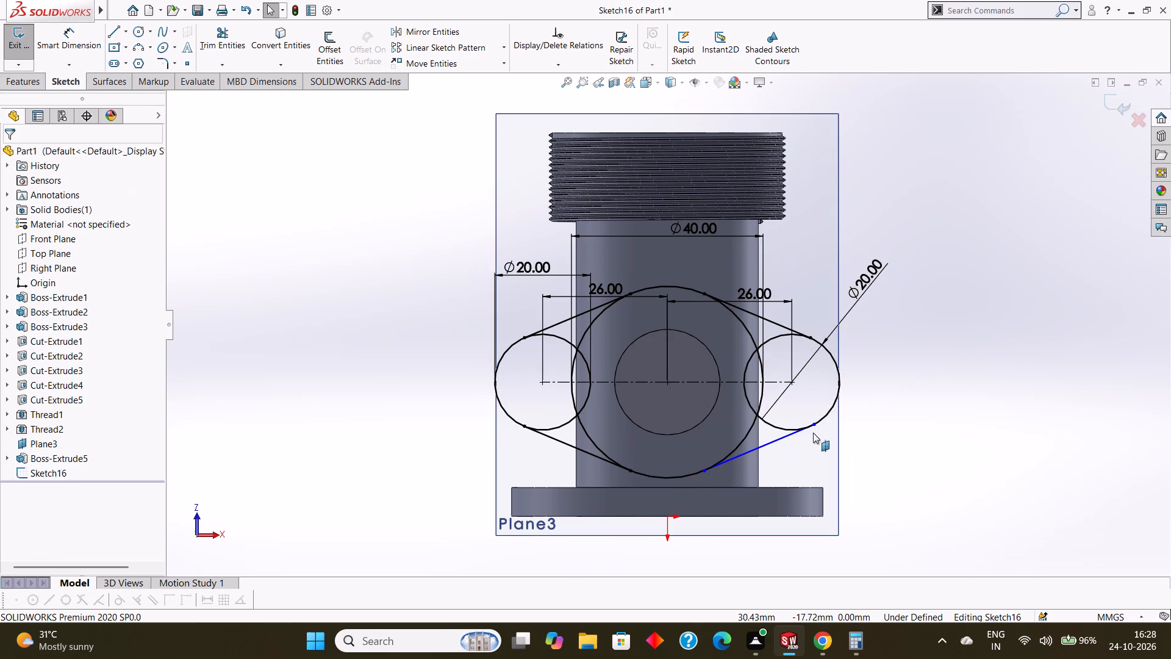
Make the lower right line tangent to both the large circle and the right small circle.
click(765, 445)
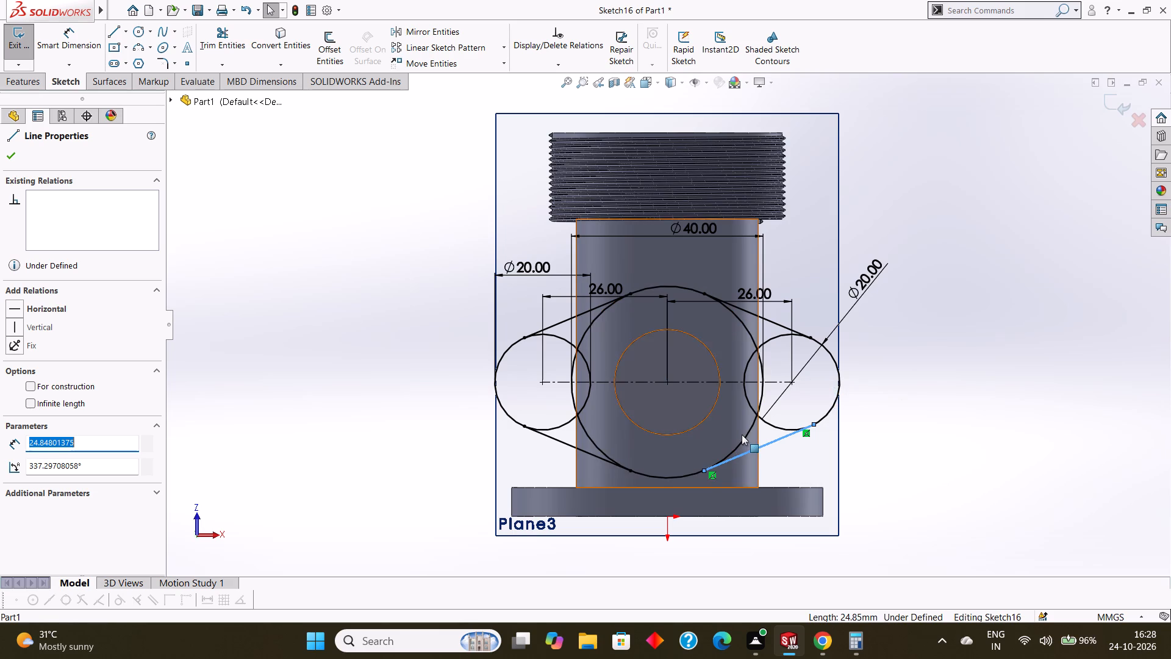
ctrl+click(743, 439)
click(54, 370)
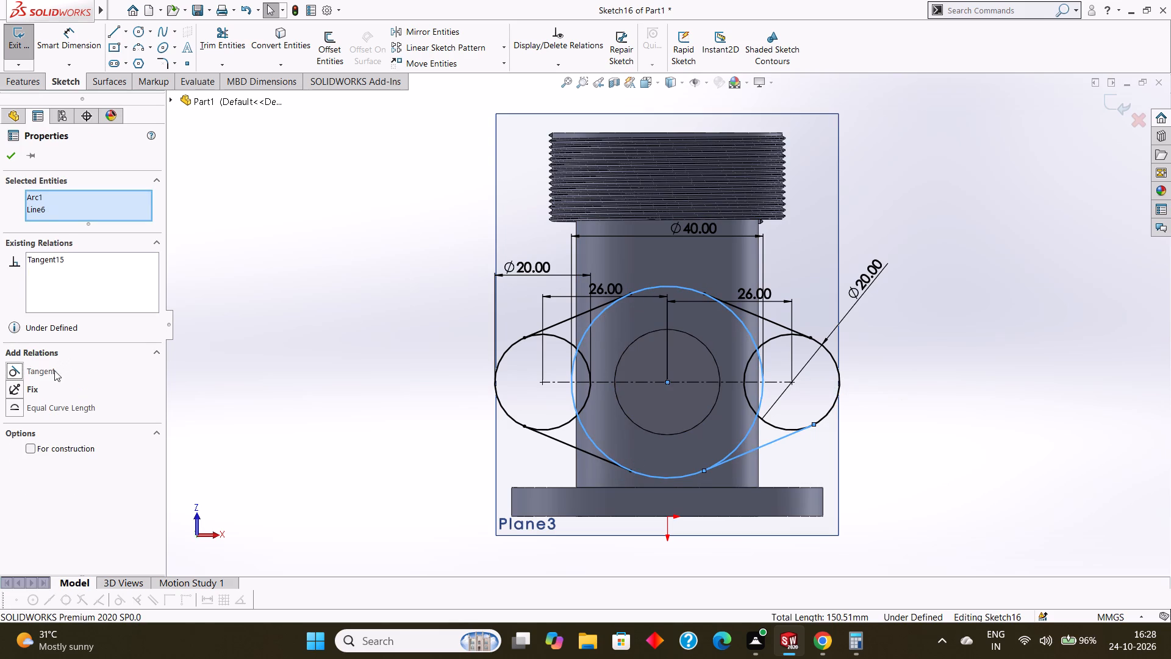
click(13, 157)
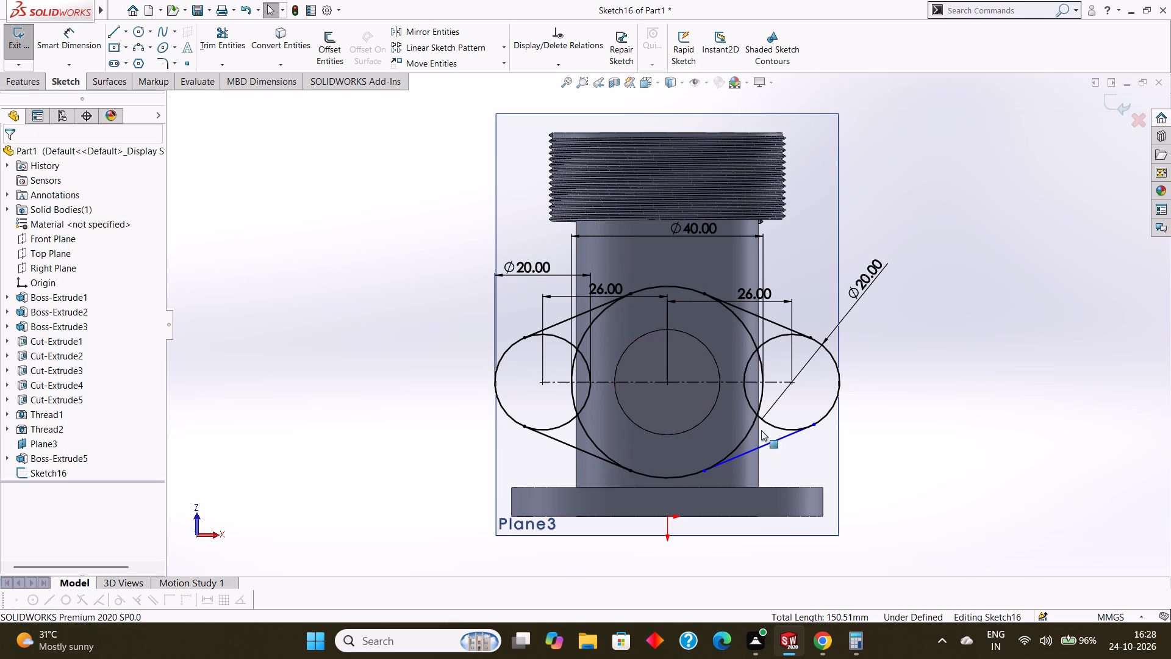
click(770, 442)
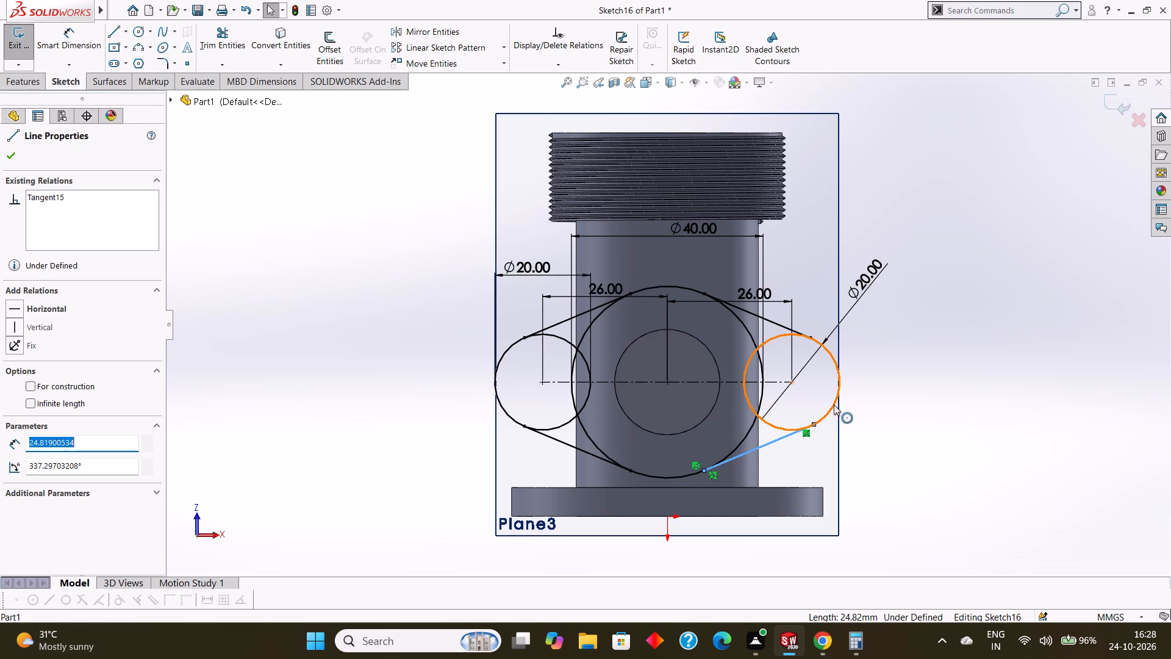
ctrl+click(834, 405)
click(44, 372)
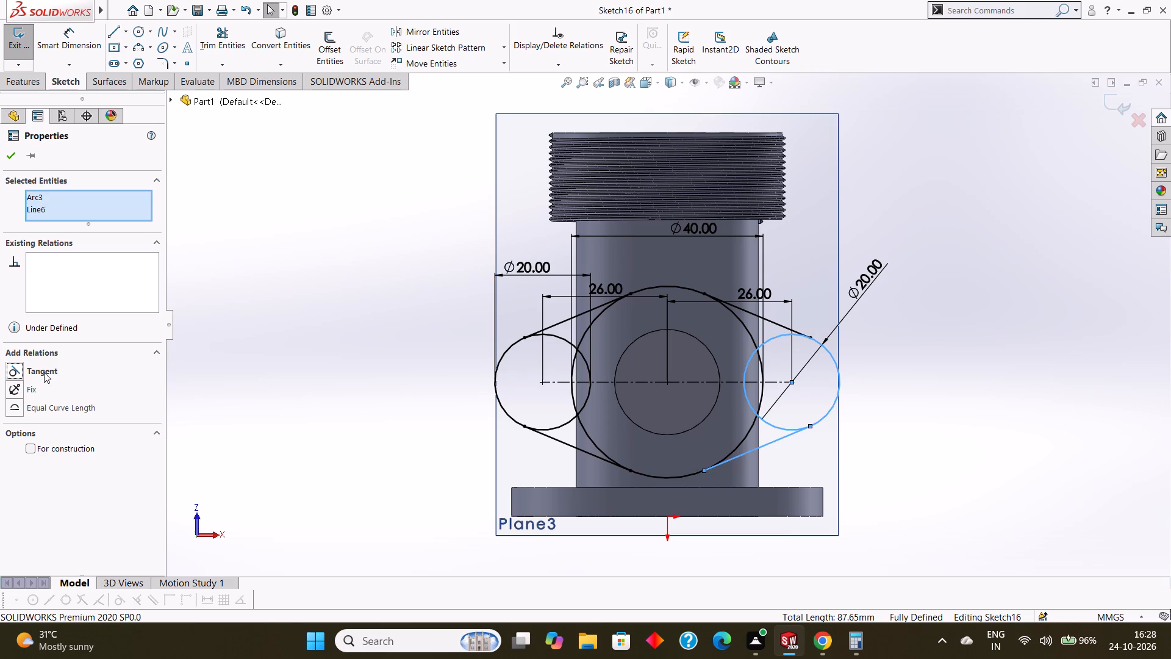
click(9, 162)
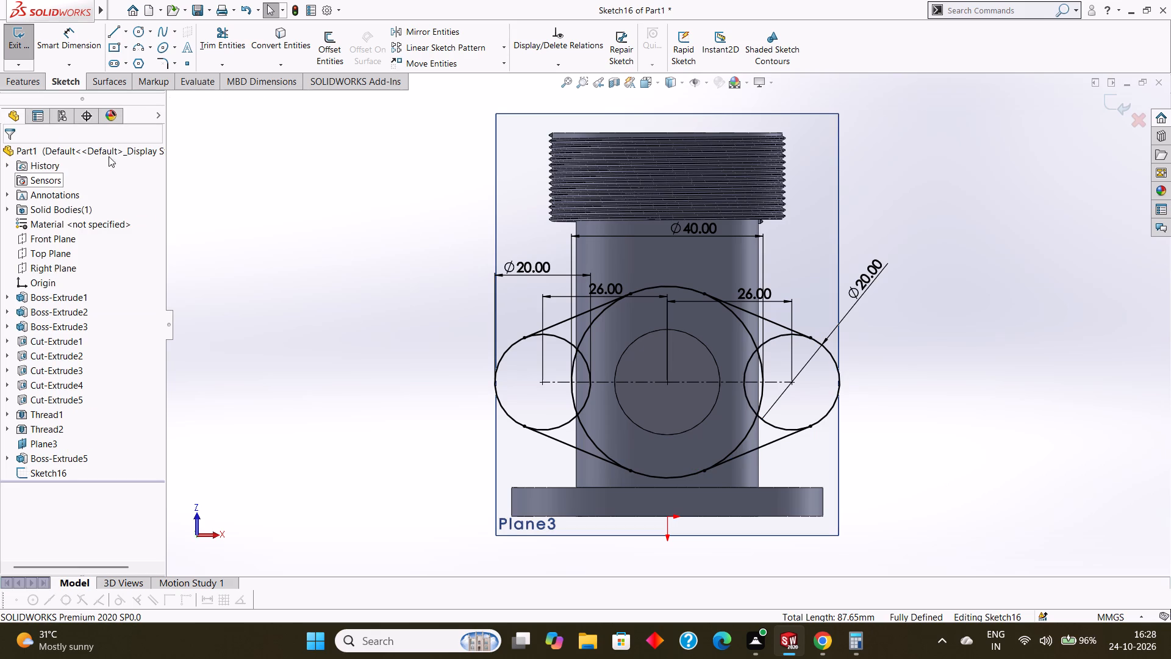
Trim away the inner arcs of both small circles, keeping only their outer rounded ends.
click(205, 40)
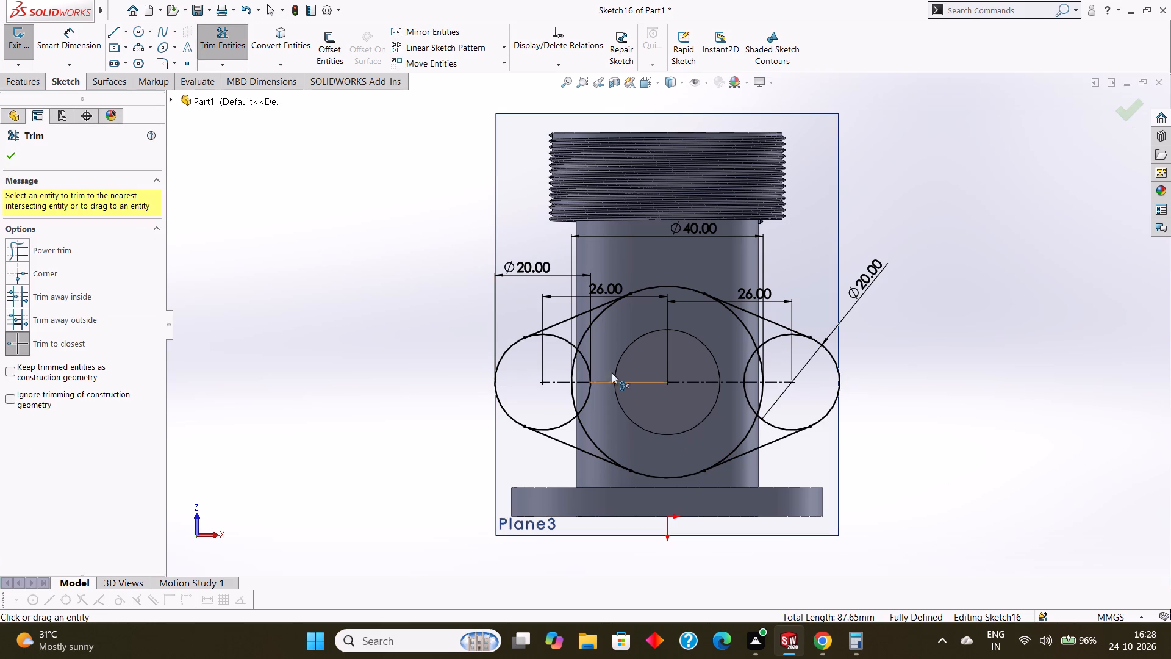
click(558, 339)
click(587, 362)
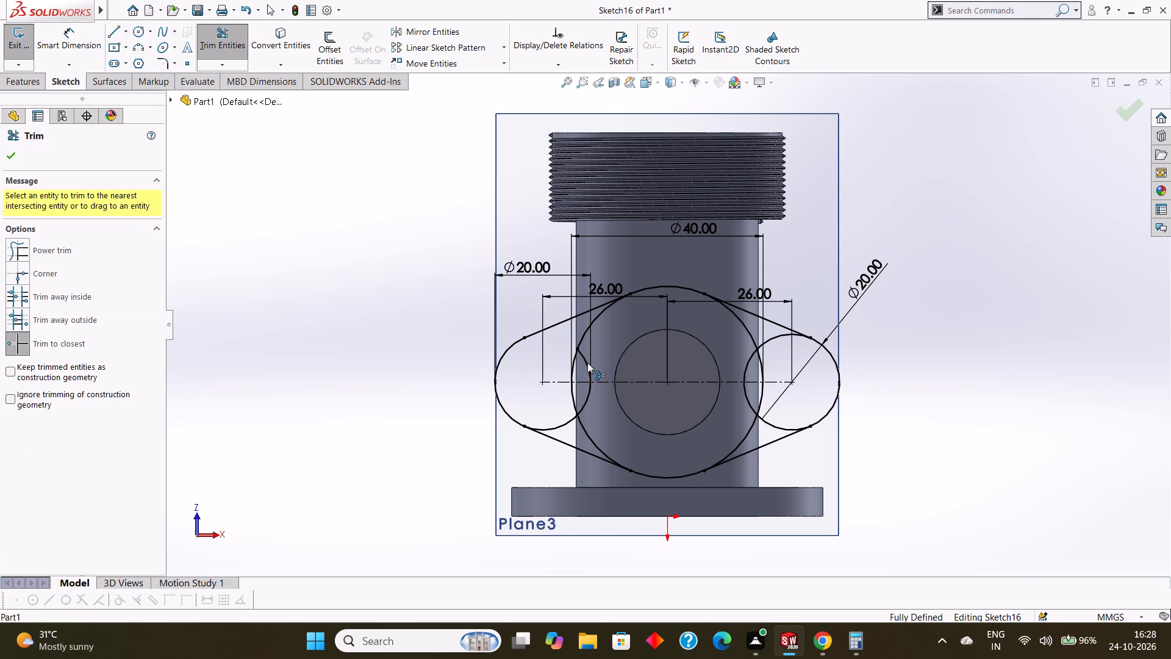
click(587, 400)
click(561, 425)
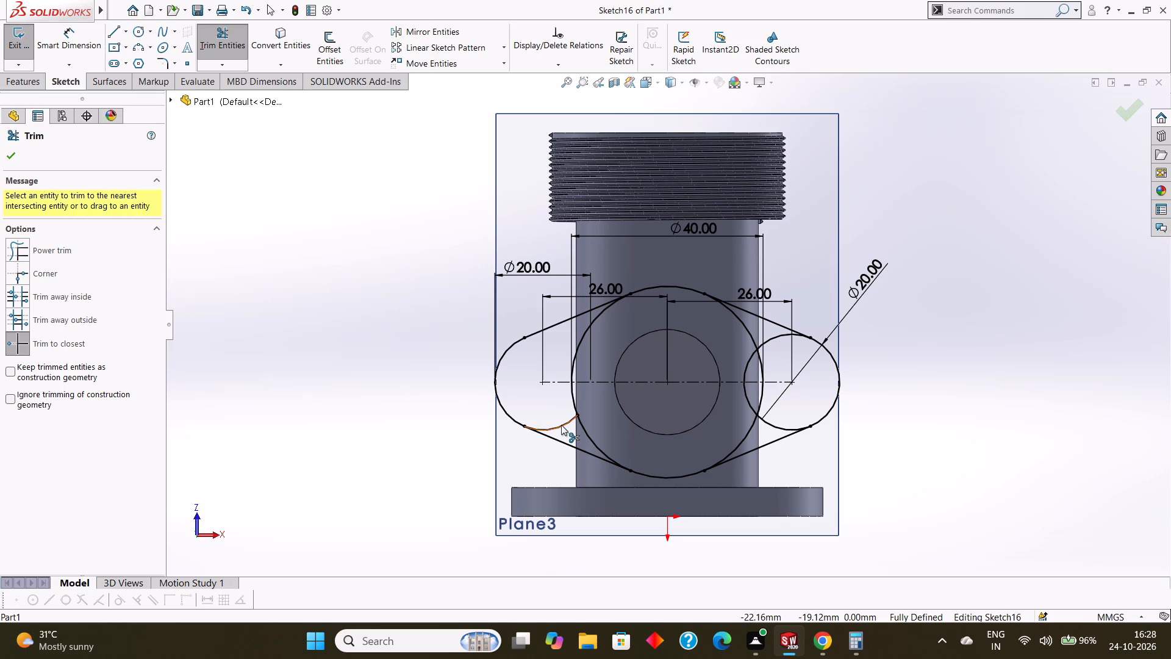
click(779, 336)
click(748, 359)
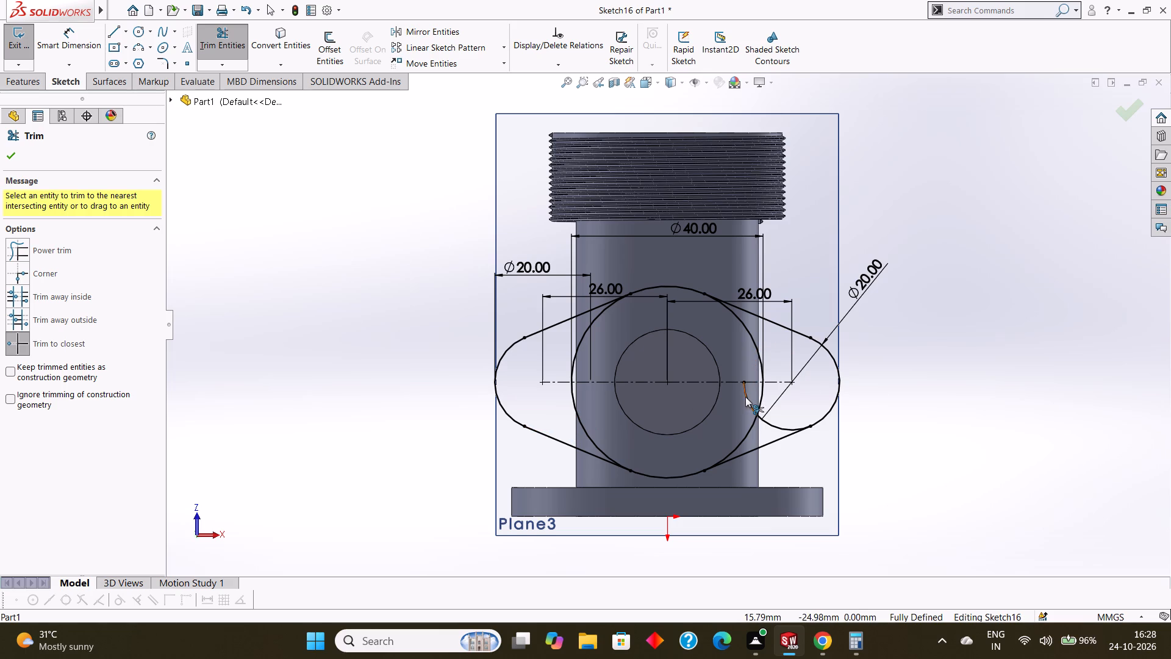
click(745, 397)
click(773, 427)
Trim the large circle's left and right side arcs to leave a single closed flange outline.
click(742, 325)
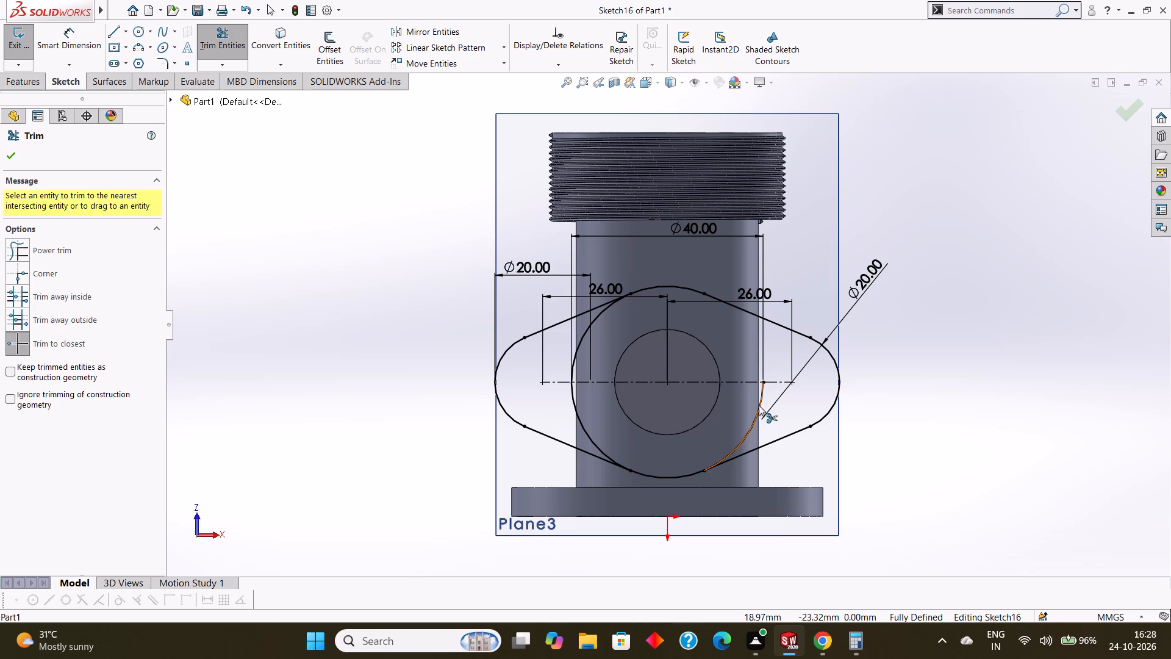
click(759, 405)
click(604, 314)
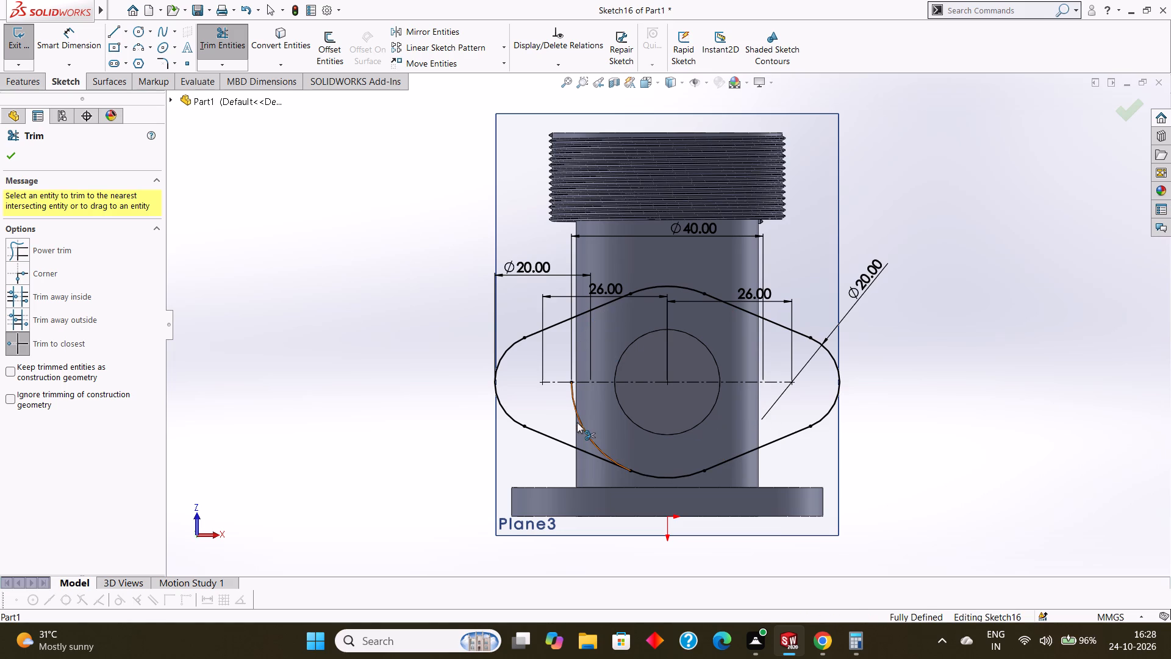
click(581, 423)
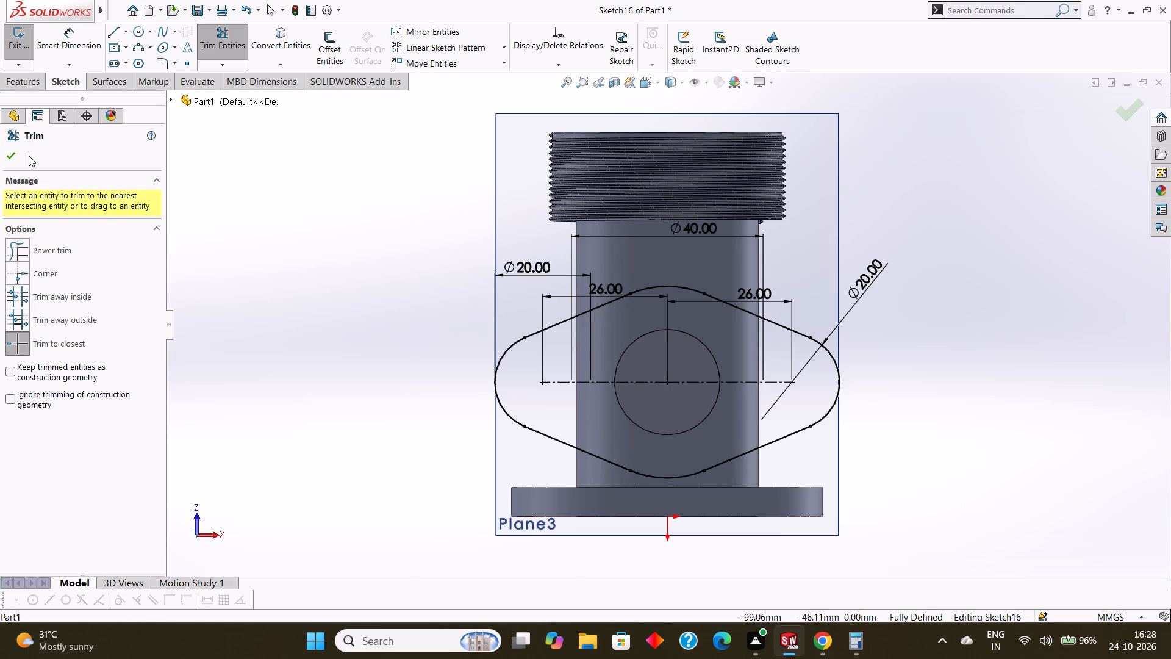
click(11, 151)
Extrude the closed flange outline 10 mm as a merged boss, reversing the direction so it extends outward from the side boss.
click(37, 84)
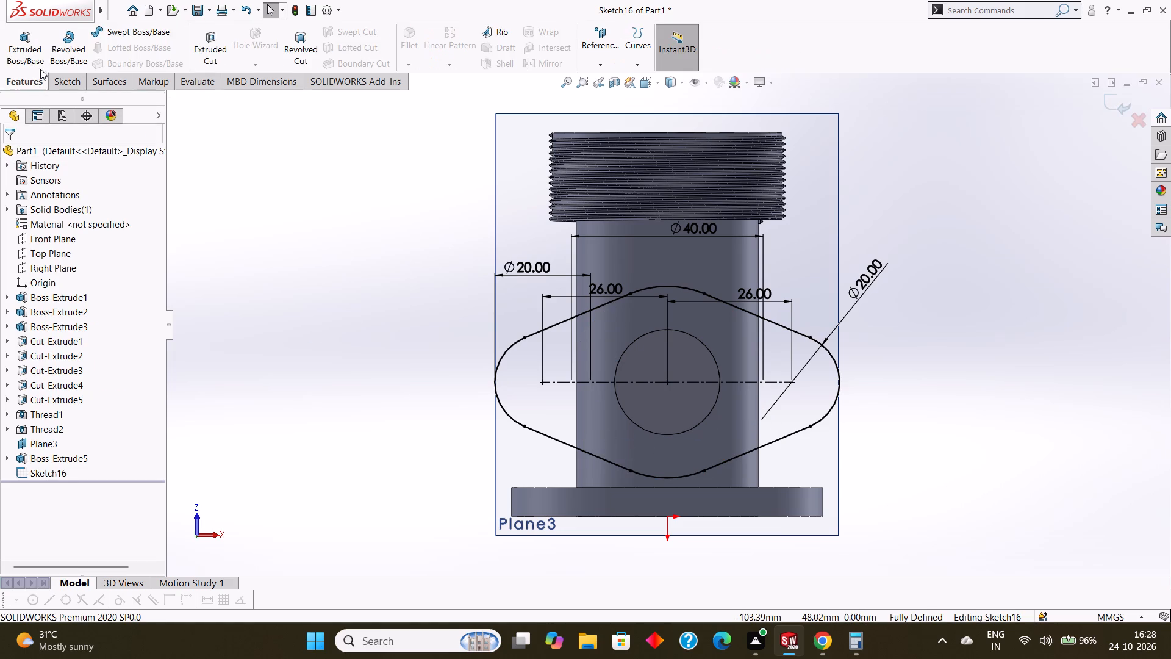
click(30, 41)
middle_drag(980, 264, 1043, 288)
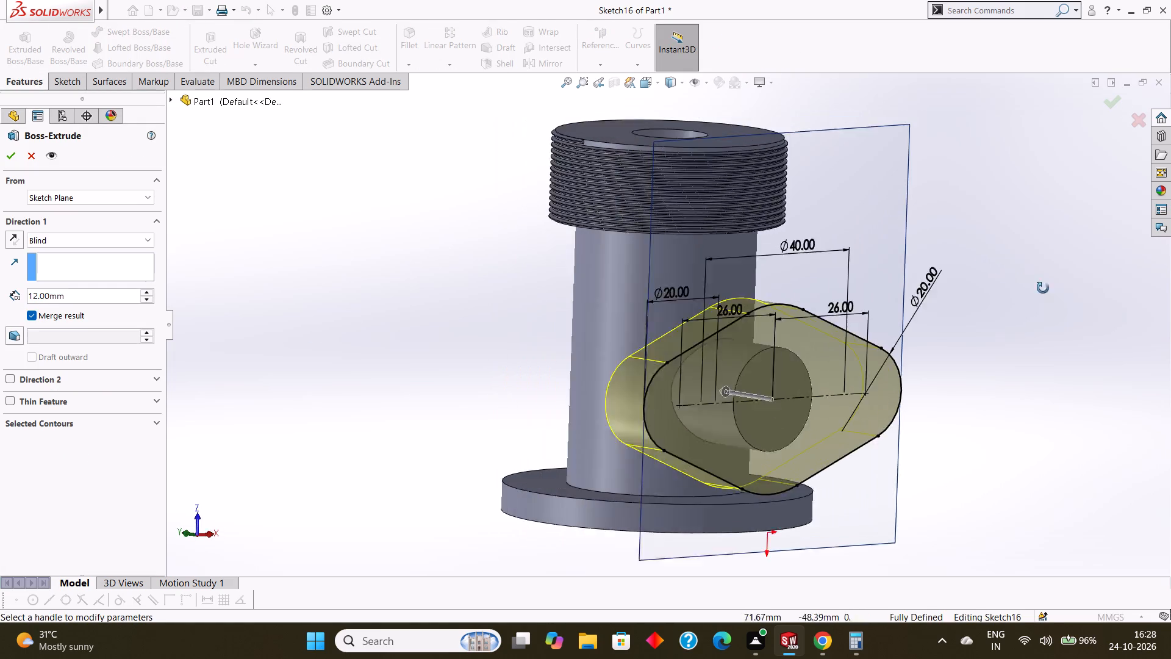
middle_drag(1043, 288, 1075, 301)
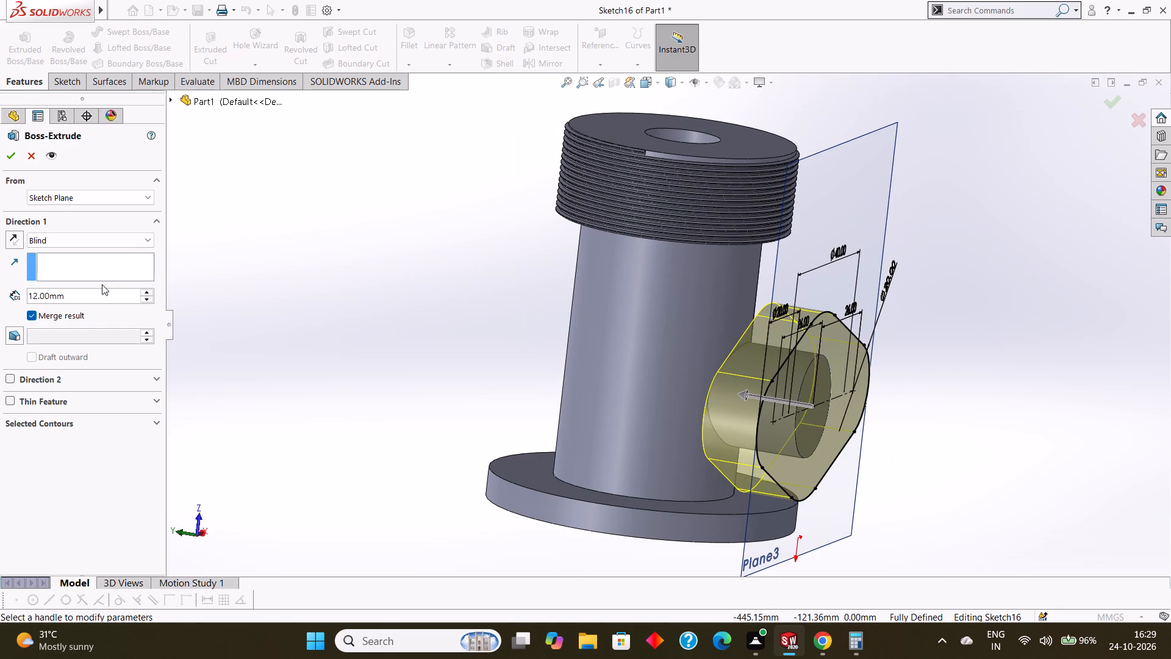
click(94, 289)
middle_drag(937, 303, 949, 308)
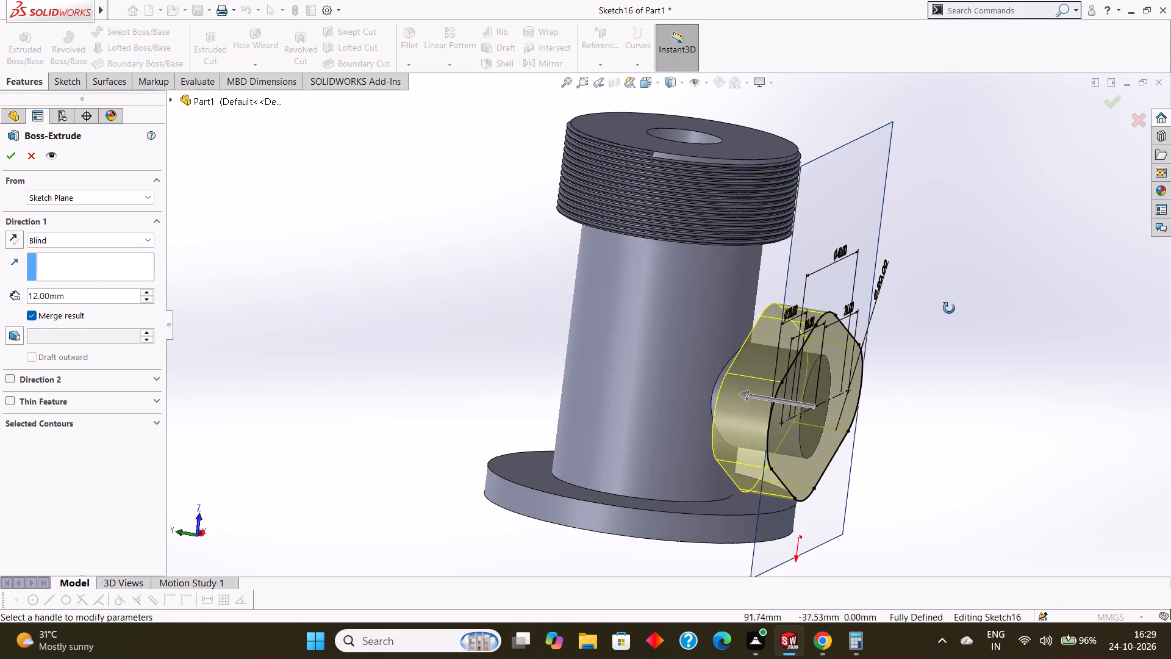
middle_drag(949, 308, 969, 318)
click(96, 295)
drag(52, 295, 3, 295)
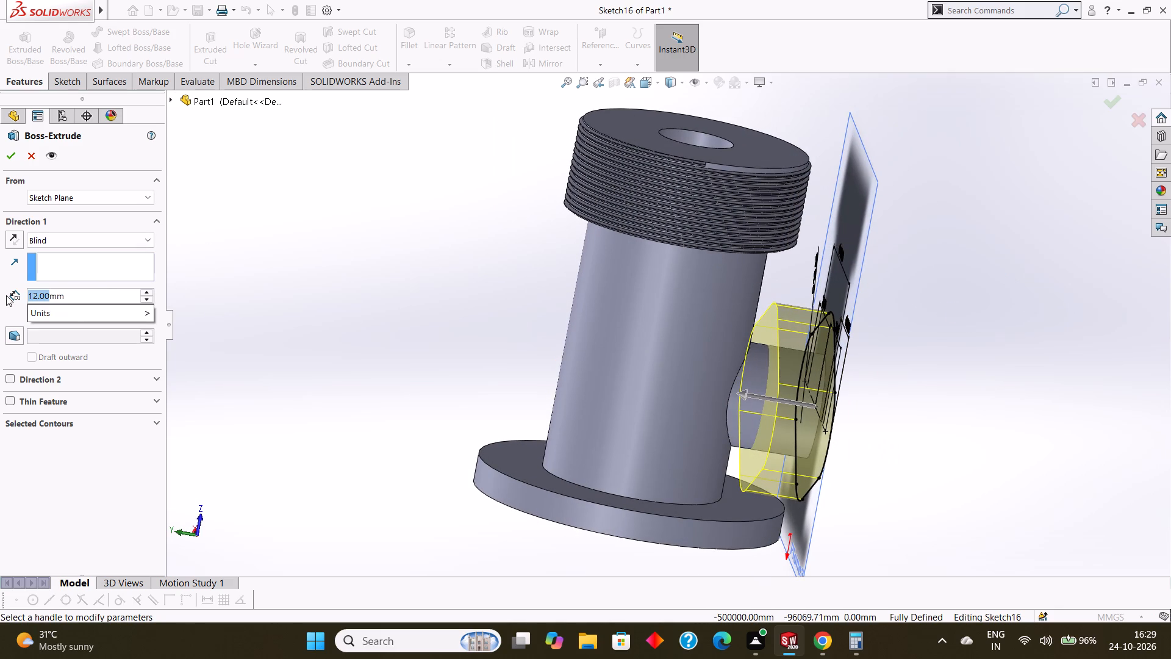
click(98, 293)
drag(101, 293, 16, 292)
text(10)
key(Return)
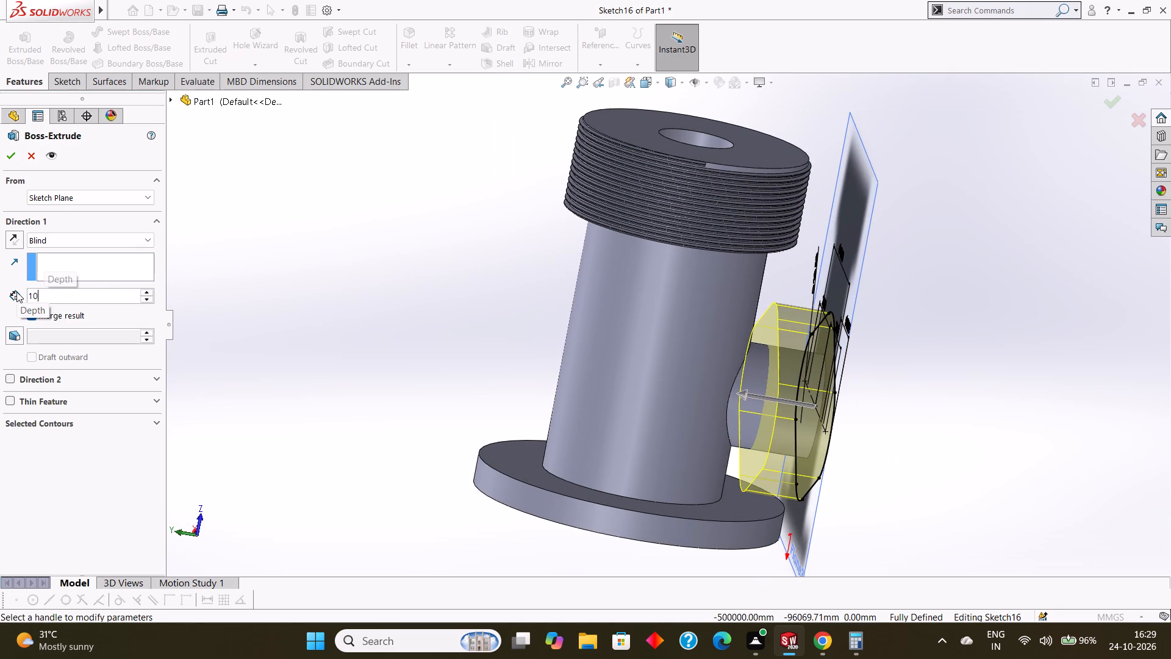
click(13, 232)
click(12, 160)
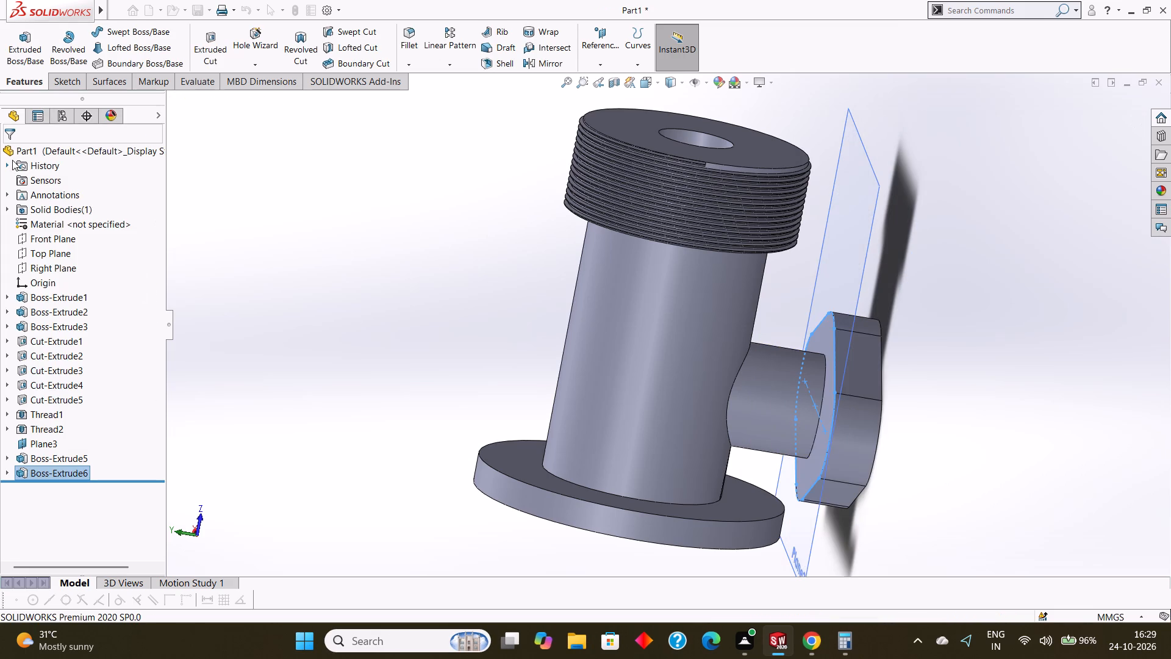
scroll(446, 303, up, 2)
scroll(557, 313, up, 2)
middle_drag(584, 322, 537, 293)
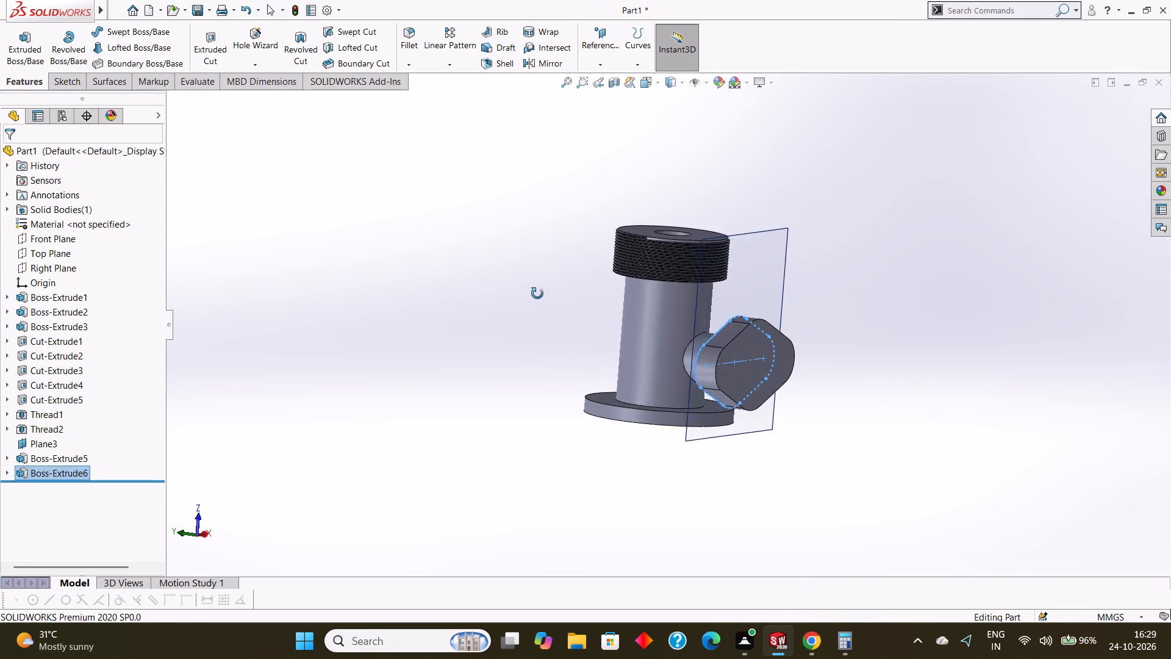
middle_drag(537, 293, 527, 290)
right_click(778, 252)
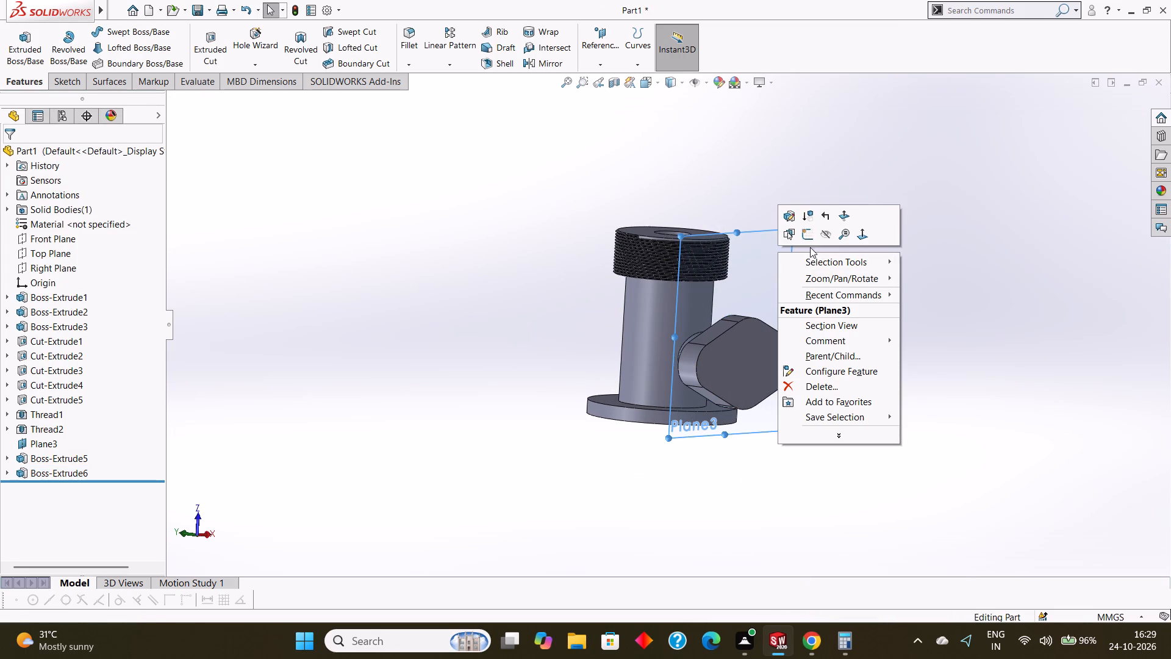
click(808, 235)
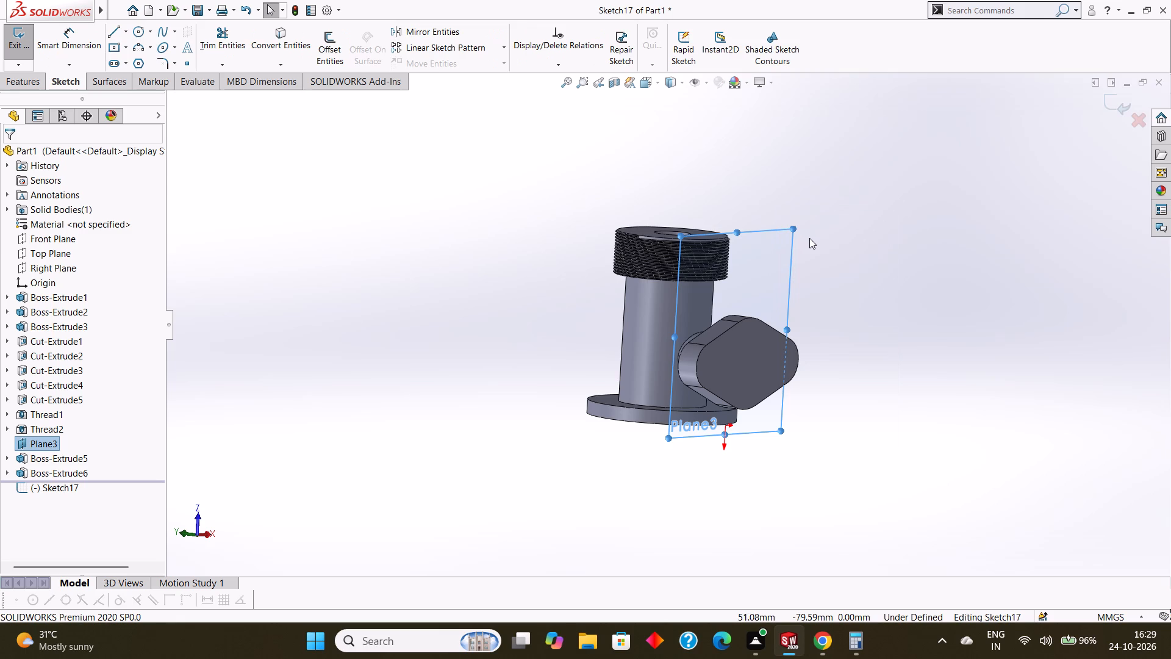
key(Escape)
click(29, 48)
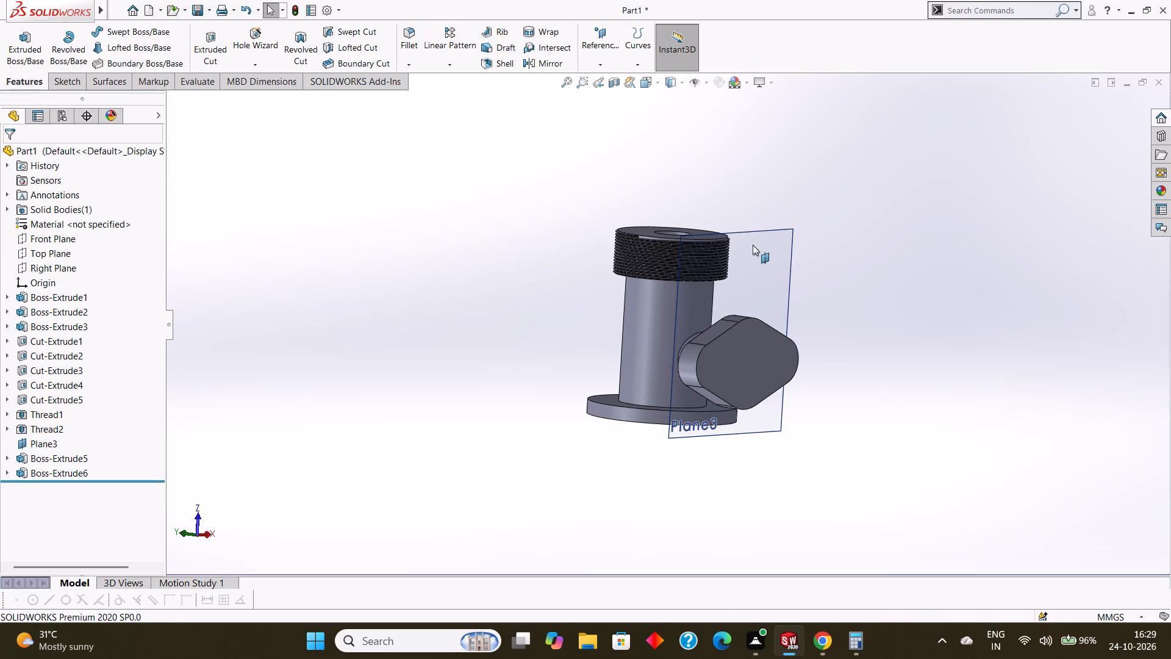
Hide the reference plane Plane3 that carries the flange sketch.
right_click(768, 244)
click(812, 229)
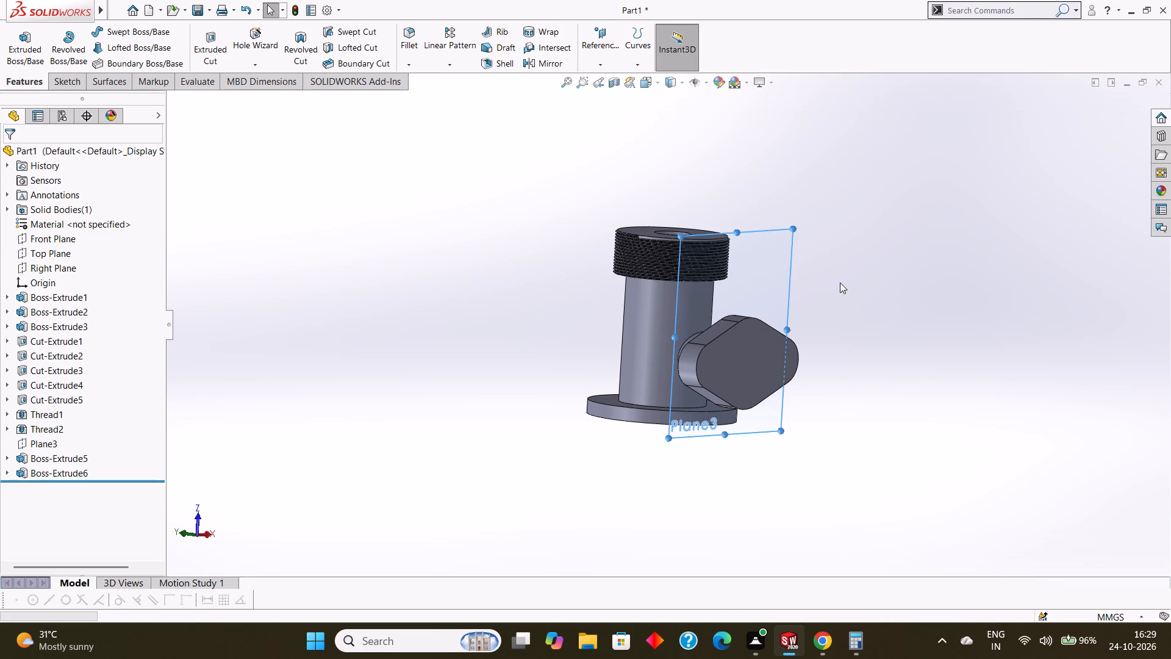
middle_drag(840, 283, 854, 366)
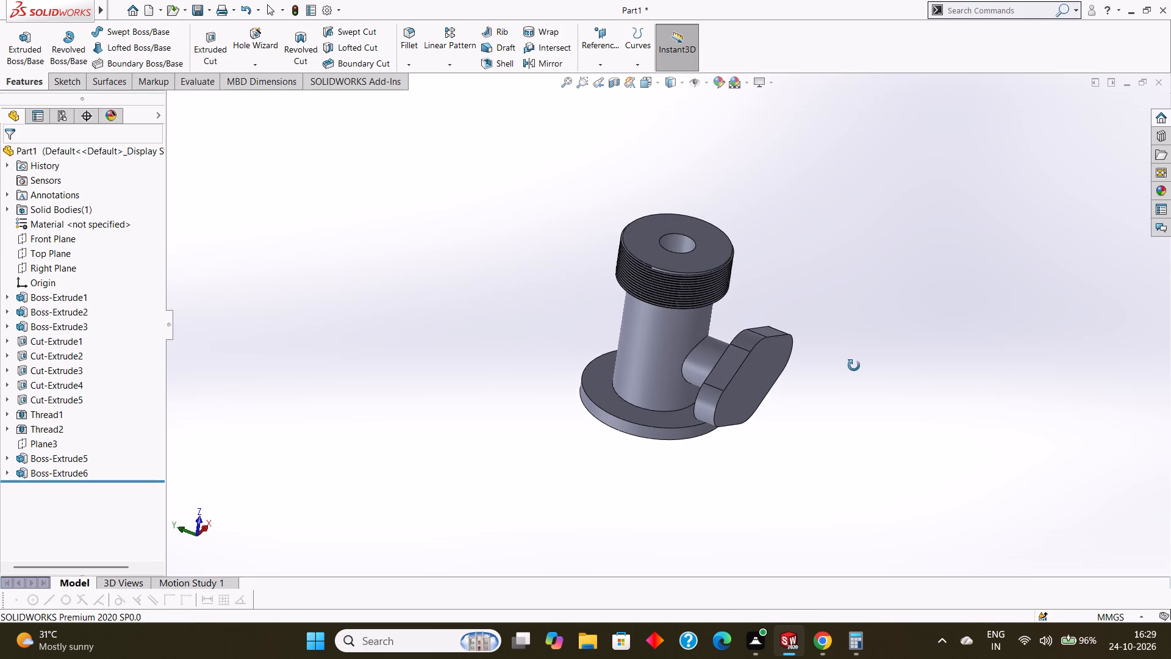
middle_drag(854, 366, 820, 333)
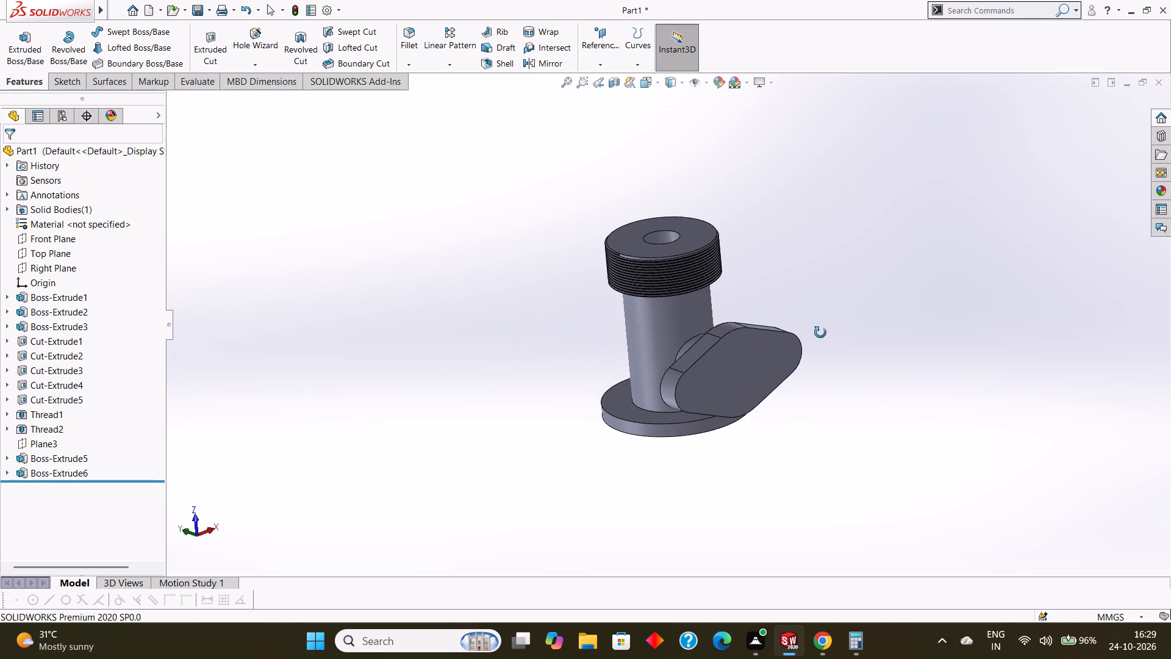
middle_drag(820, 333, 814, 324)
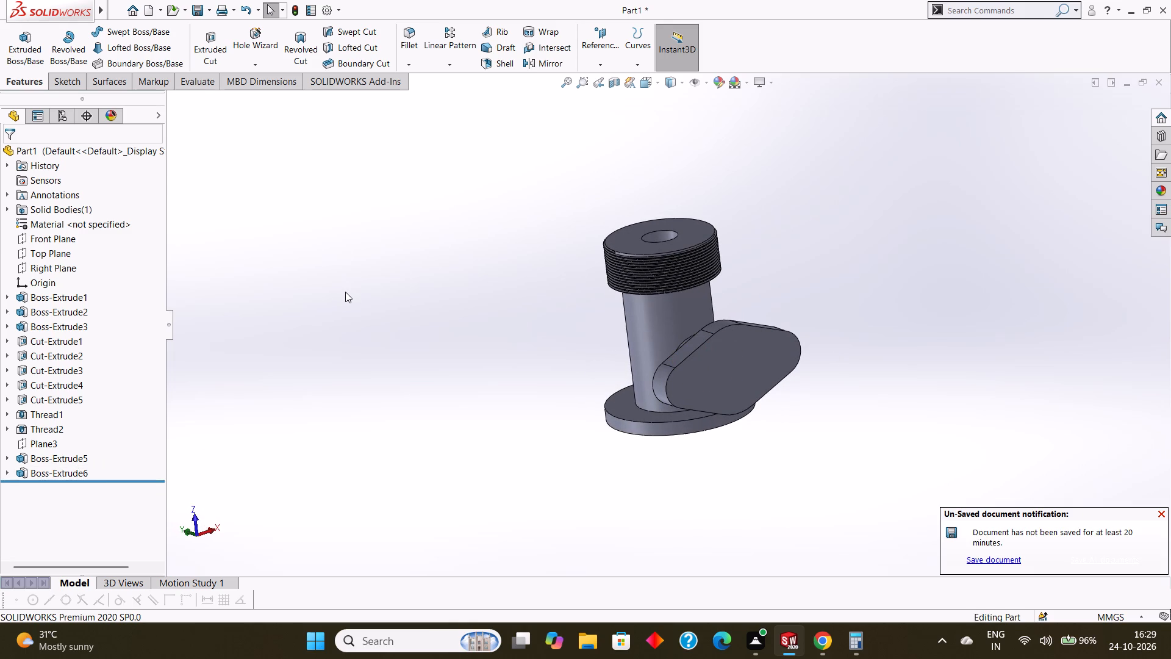
Save the part as "upper boby" in the tryfuji folder on New Volume (D:).
key(ctrl+s)
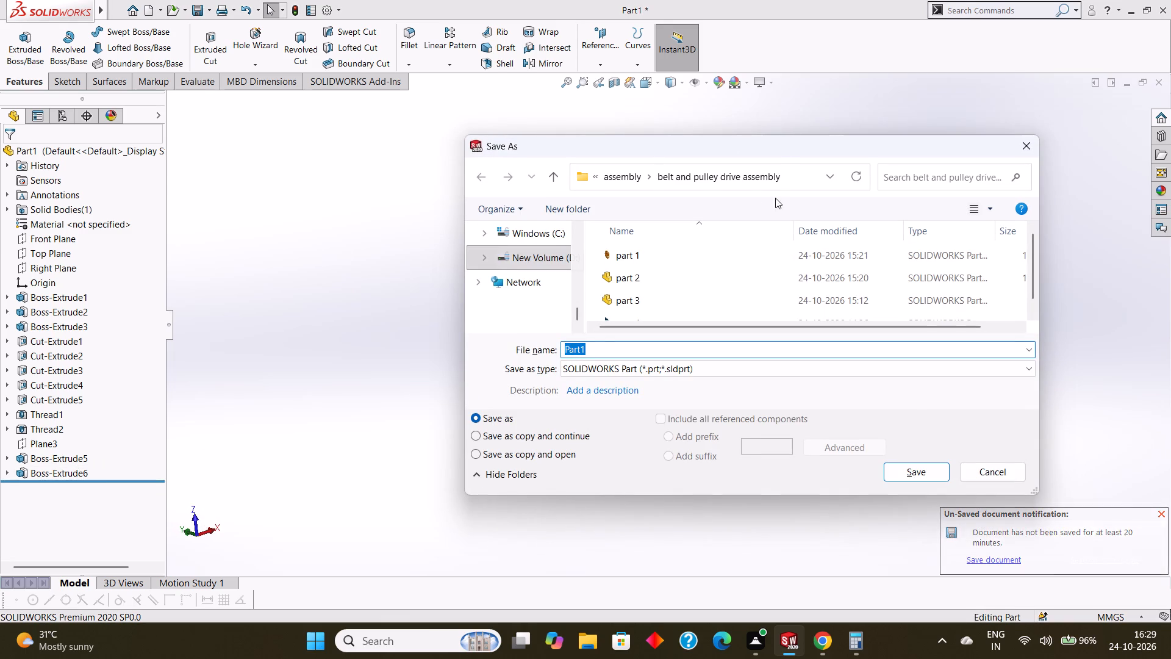
click(620, 179)
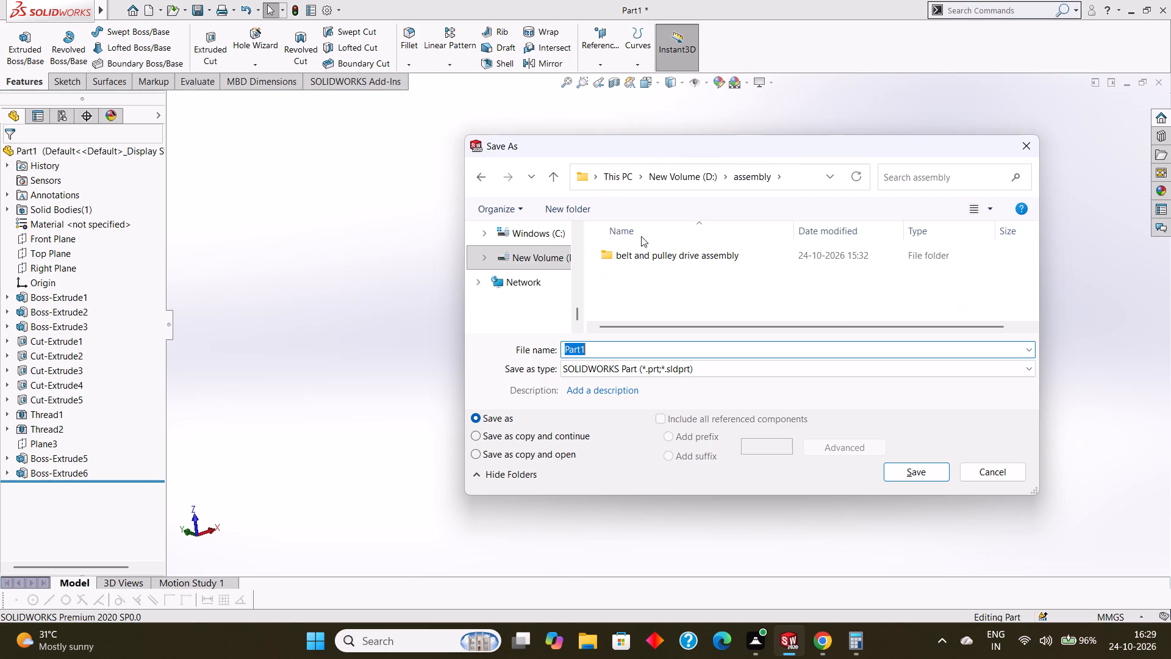
click(677, 183)
scroll(661, 289, down, 2)
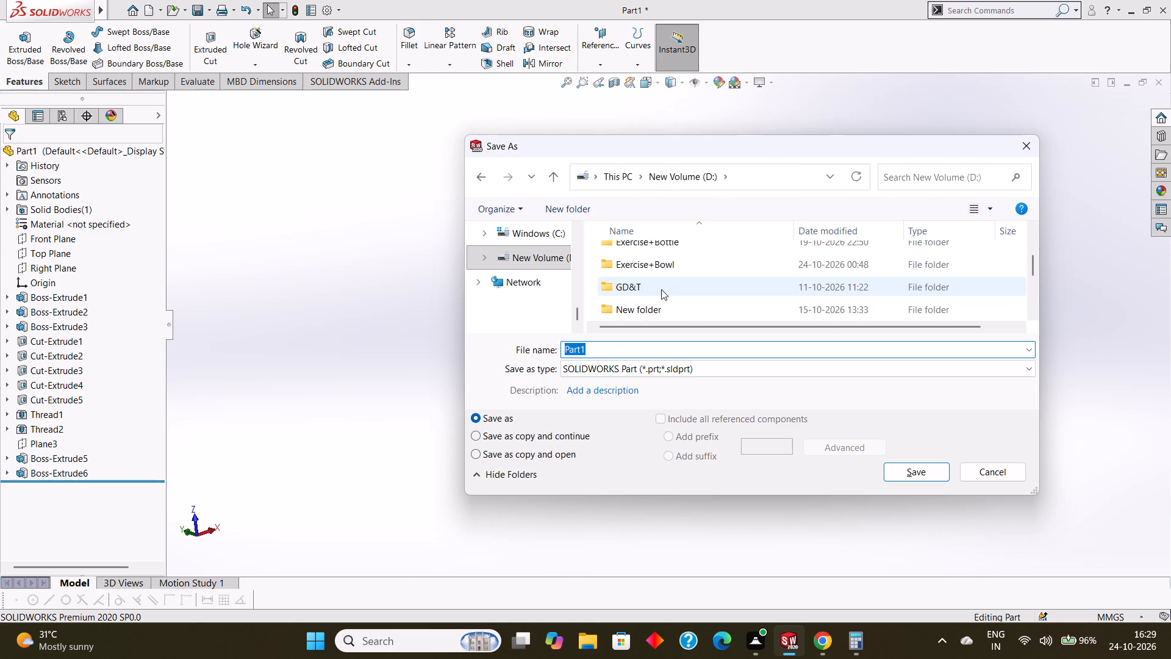
scroll(661, 289, down, 5)
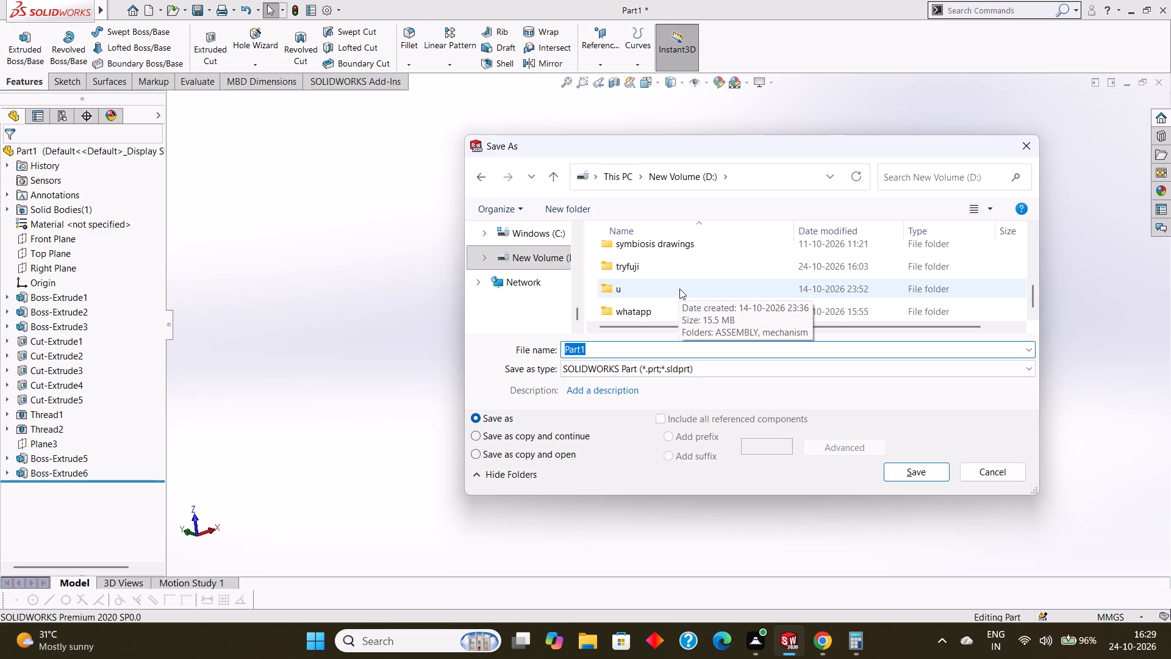
double_click(661, 263)
click(592, 348)
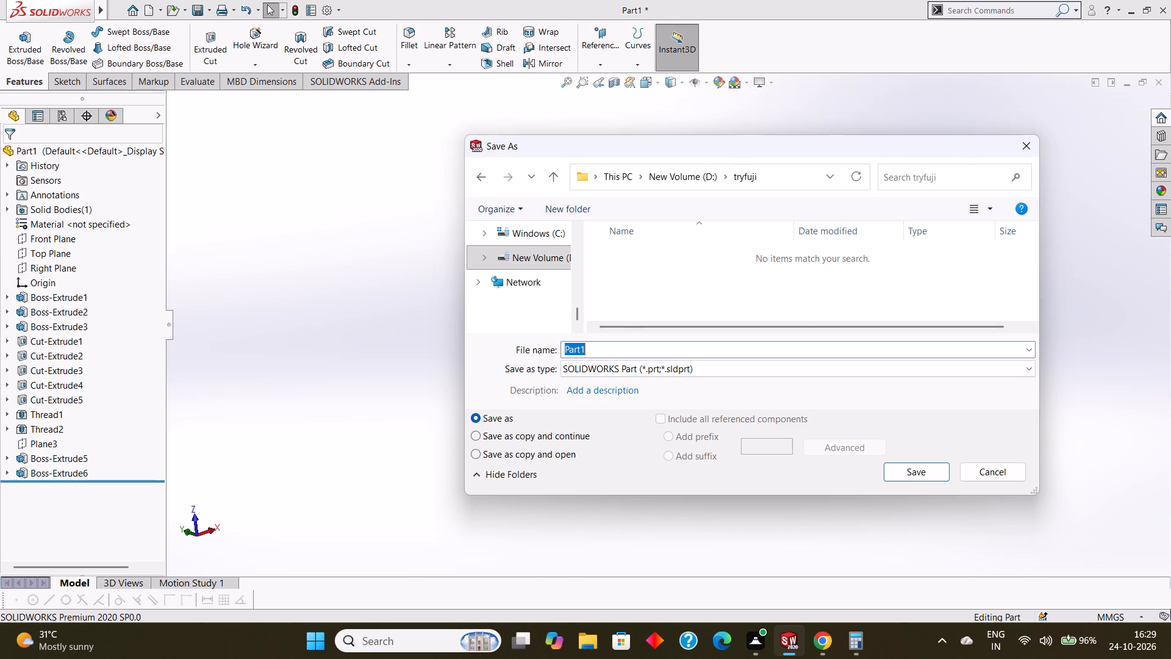
drag(605, 348, 560, 348)
key(BackSpace)
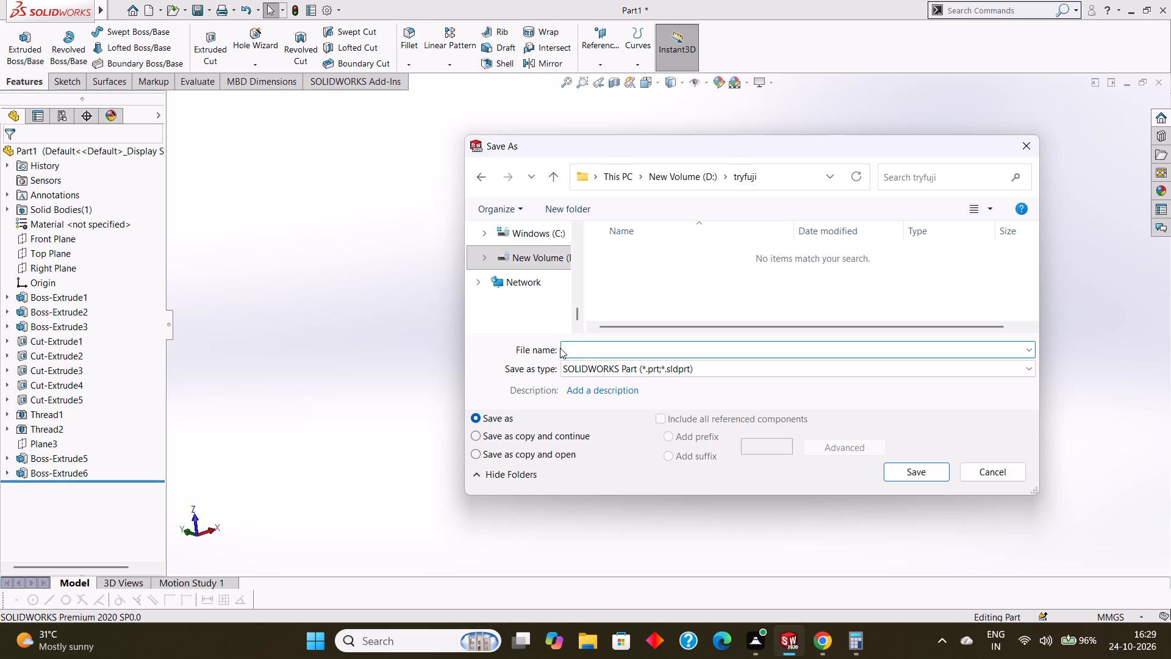
text(upper)
key(space)
key(b)
key(o)
key(b)
key(y)
key(Return)
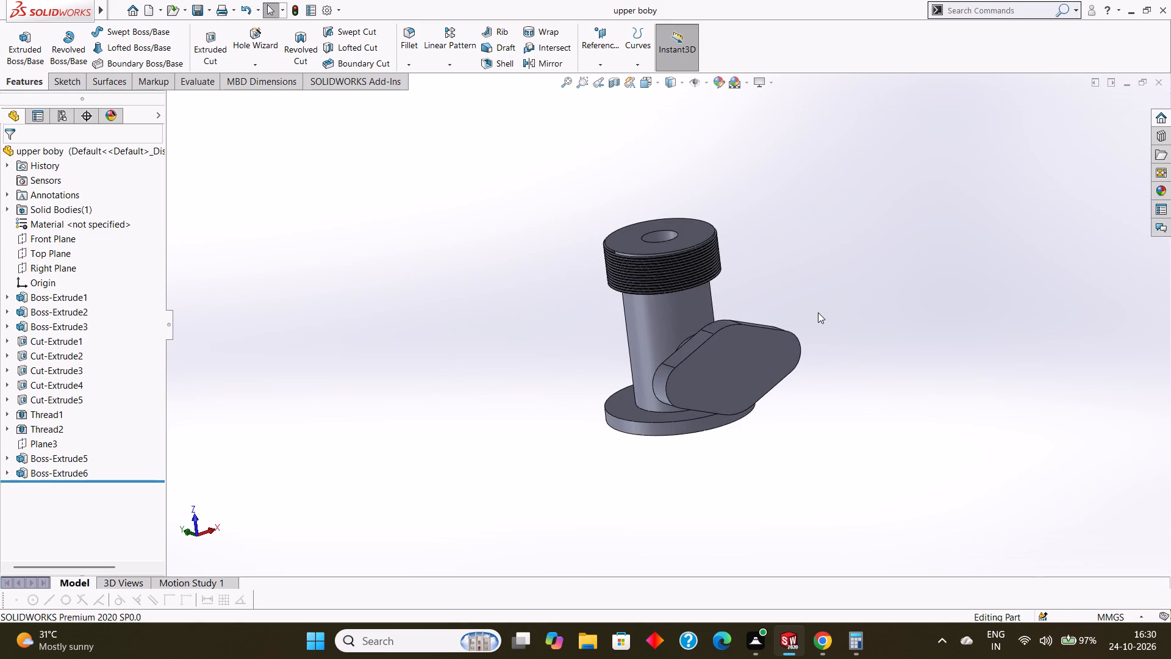
Sketch a circle about 17 mm in diameter on the flange's outer face, centred on the side boss axis.
middle_drag(820, 313, 827, 305)
click(734, 350)
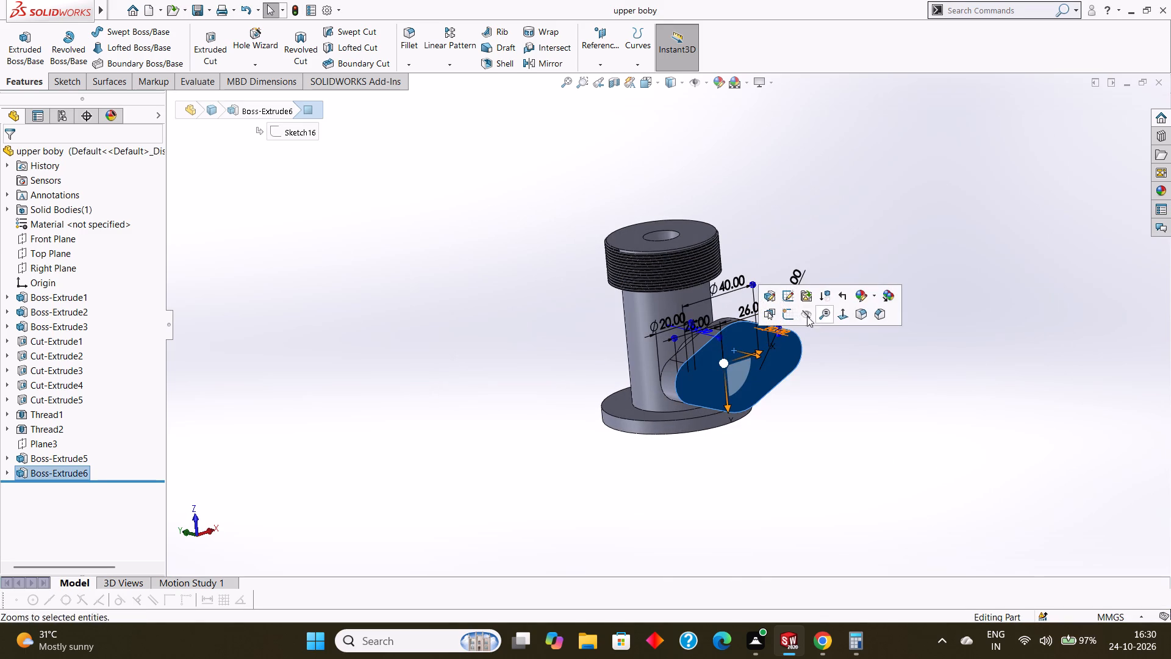
click(792, 316)
key(ctrl+8)
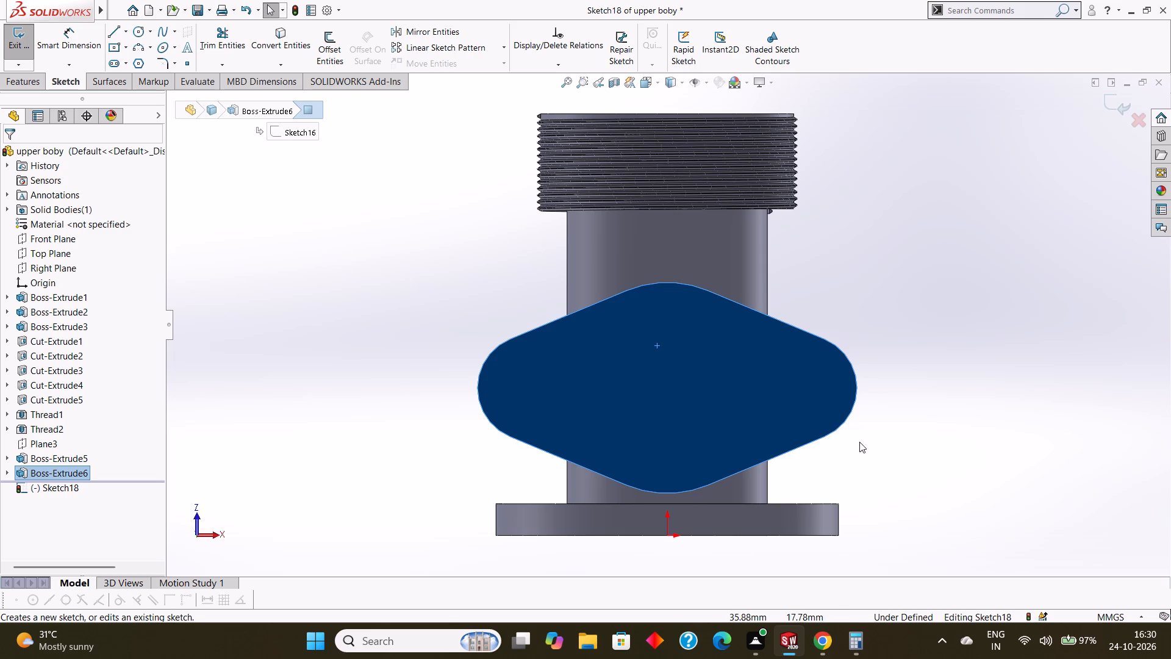
key(Escape)
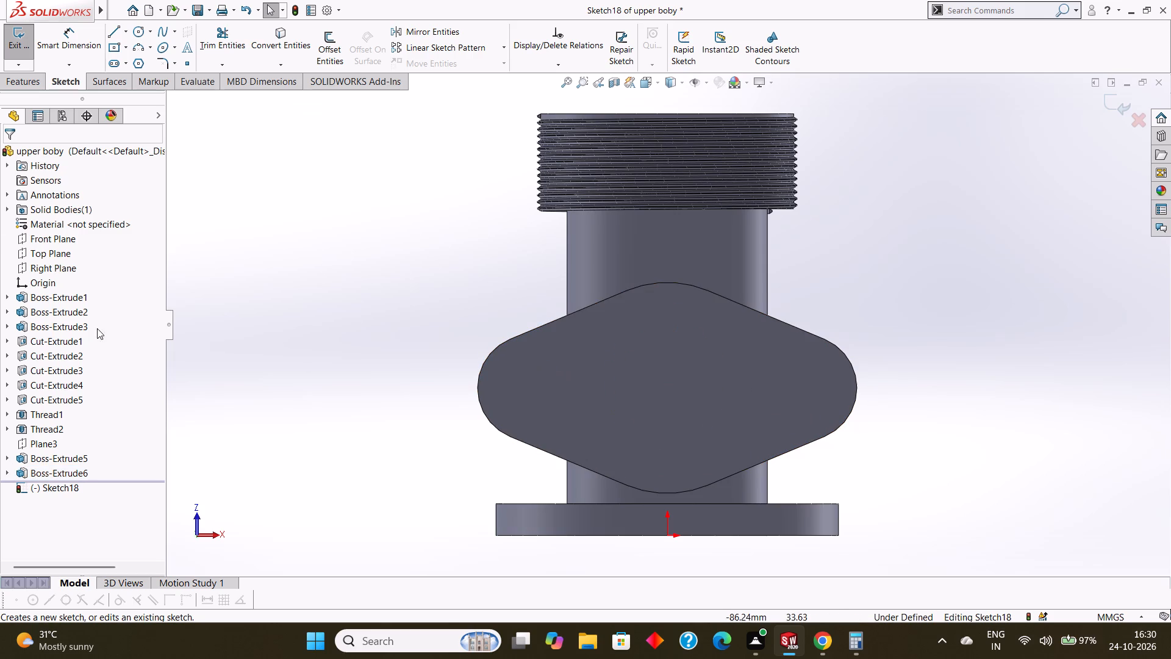
click(135, 33)
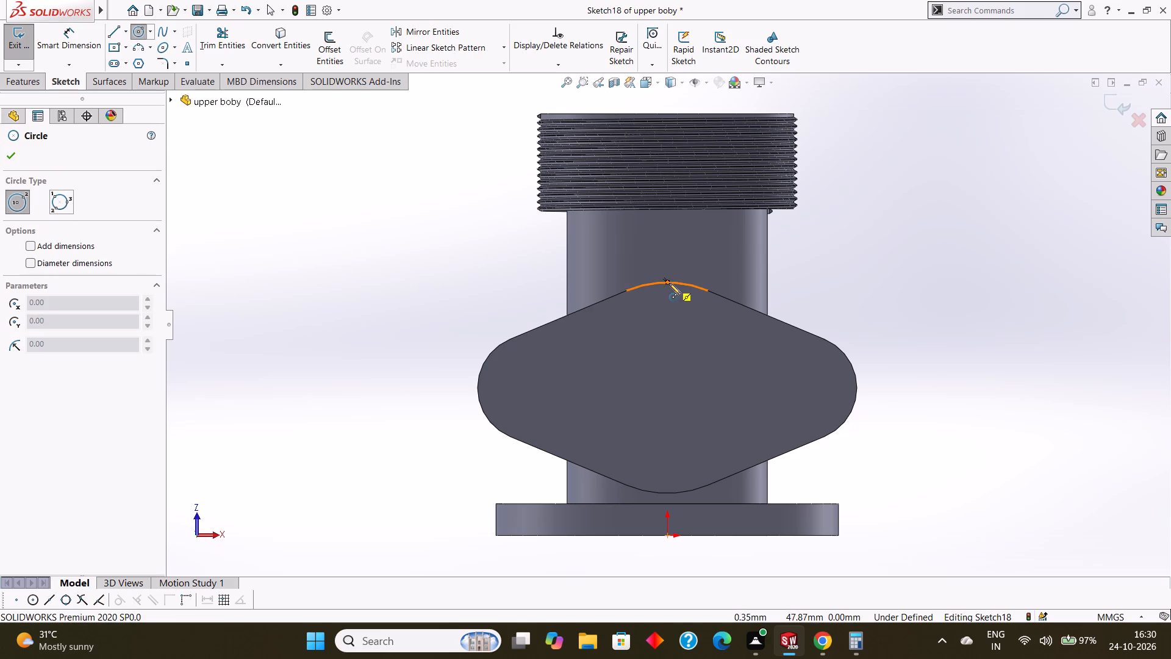
drag(668, 387, 676, 404)
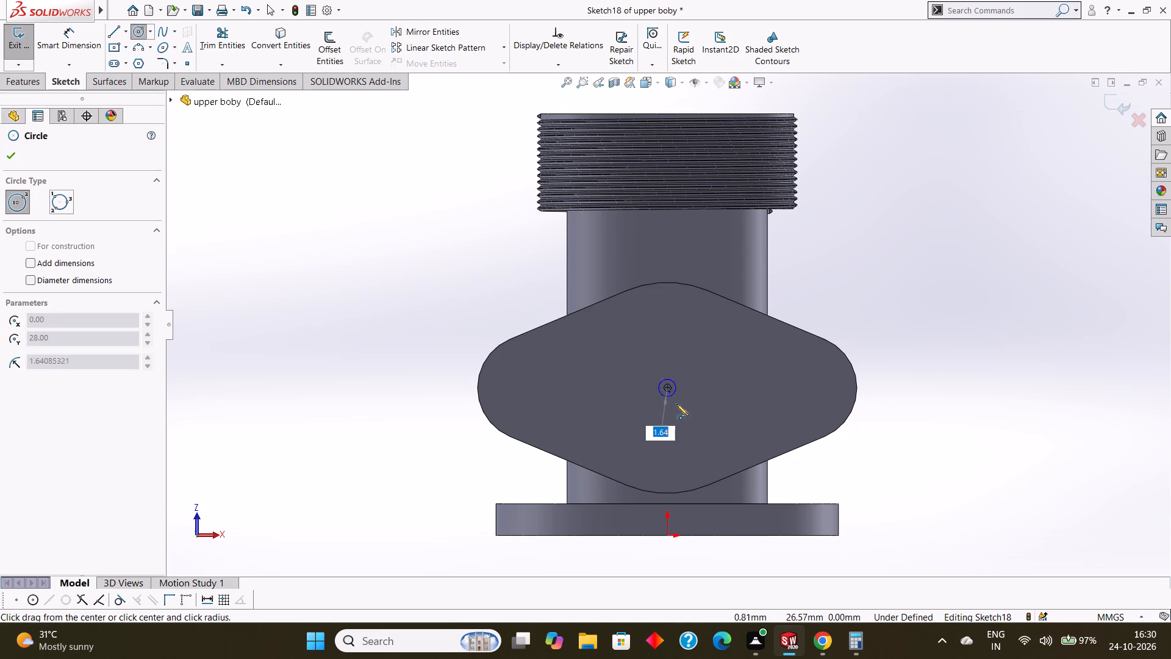
drag(676, 404, 693, 425)
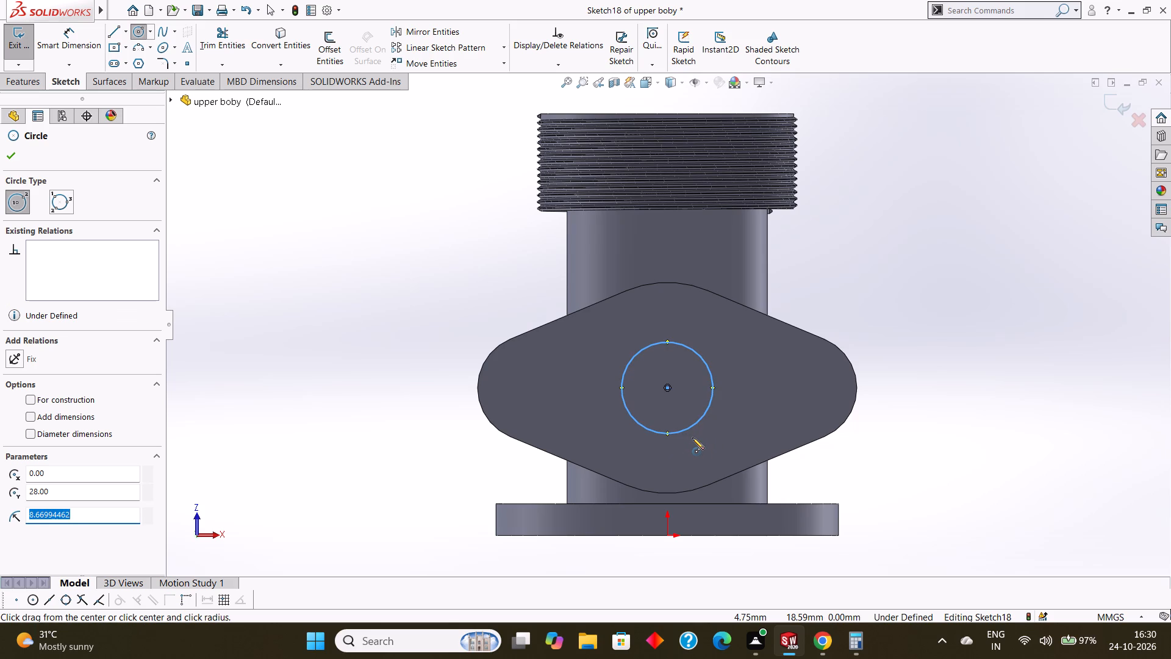
Dimension the circle on the flange's outer face to a diameter of 22 mm.
click(76, 39)
click(661, 345)
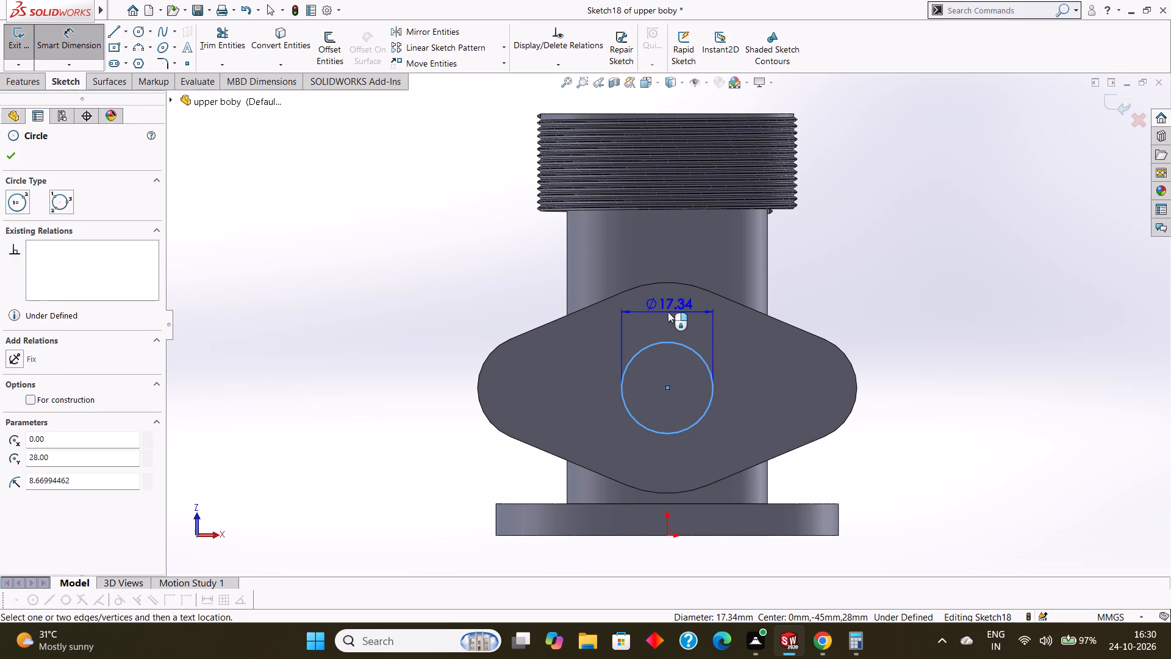
click(668, 312)
text(22)
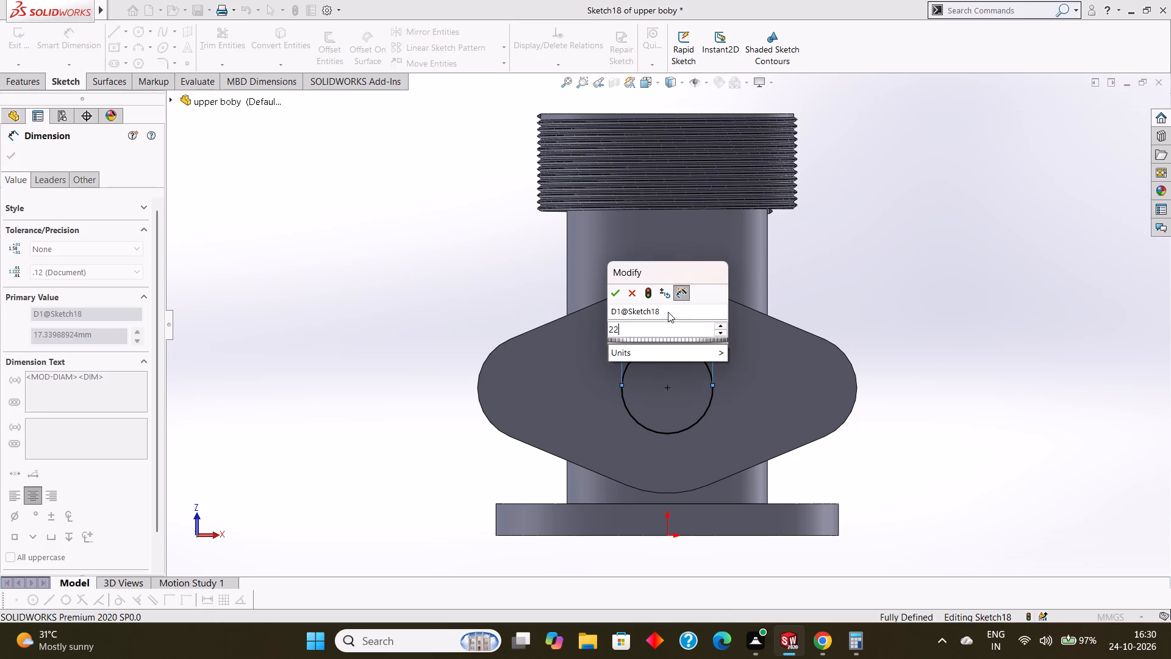
key(Return)
click(13, 160)
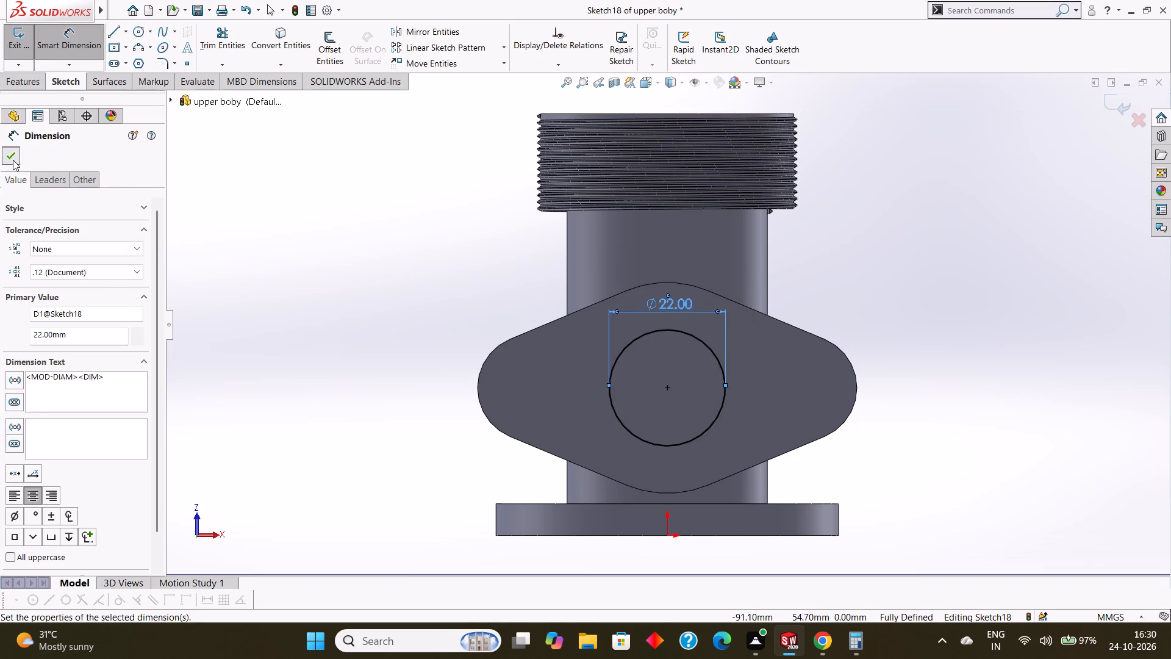
Sketch a 3.5 mm radius circle at the centre of each rounded end of the flange's outer face.
click(140, 35)
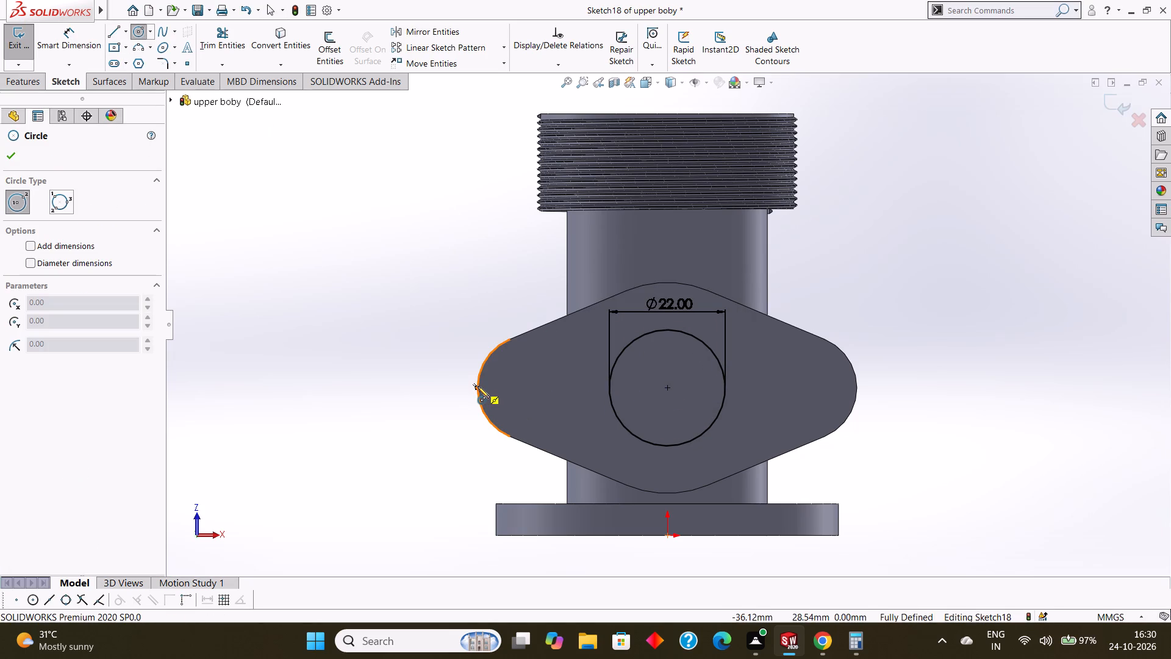
drag(531, 389, 544, 406)
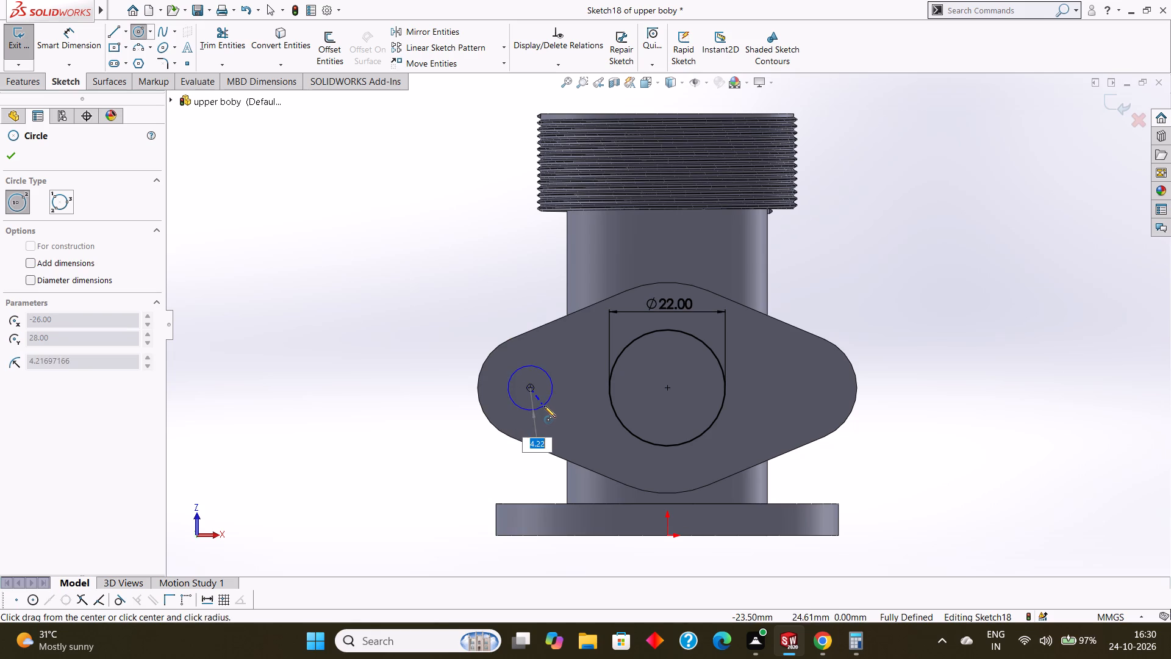
drag(544, 406, 545, 406)
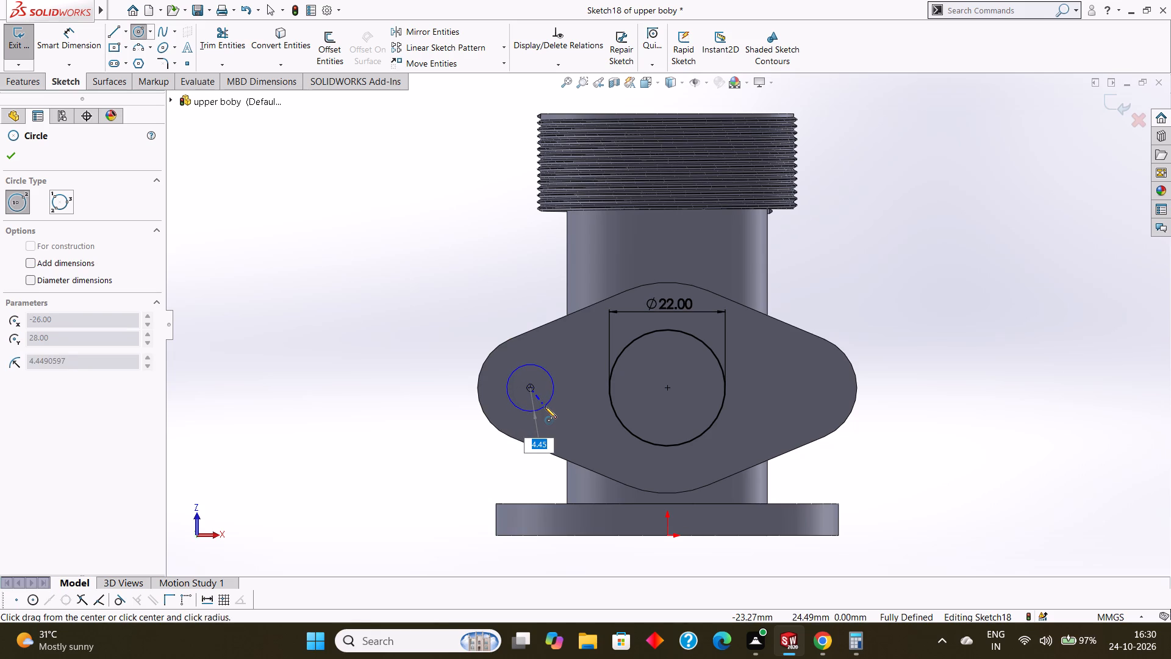
drag(545, 406, 546, 406)
key(BackSpace)
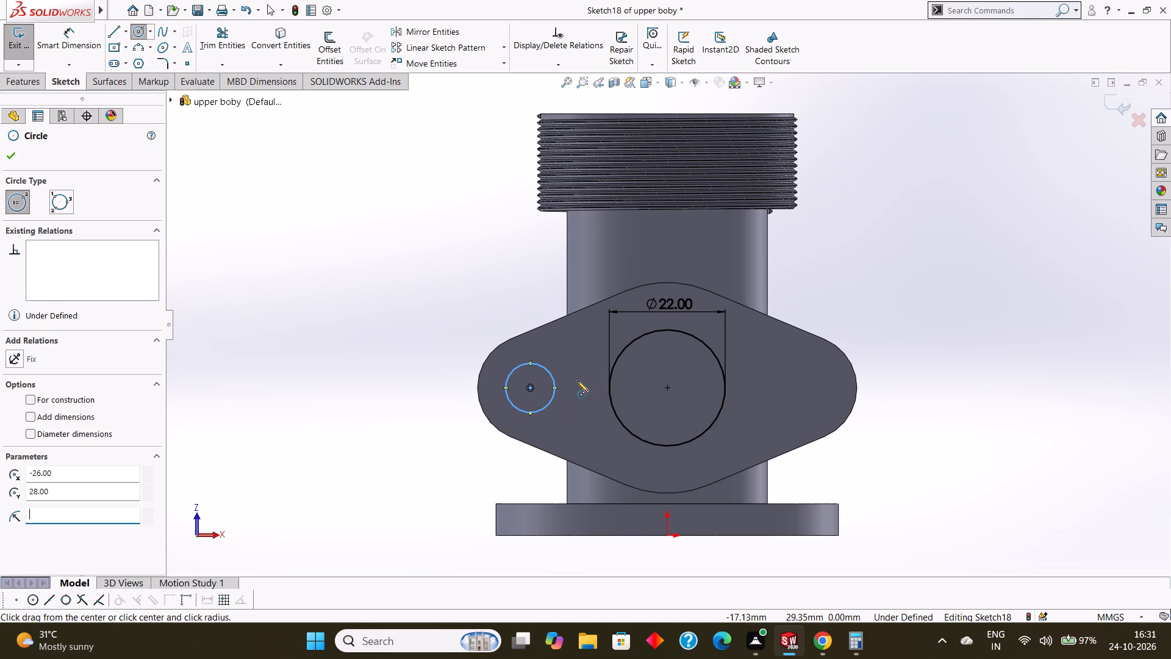
text(3.5)
key(Return)
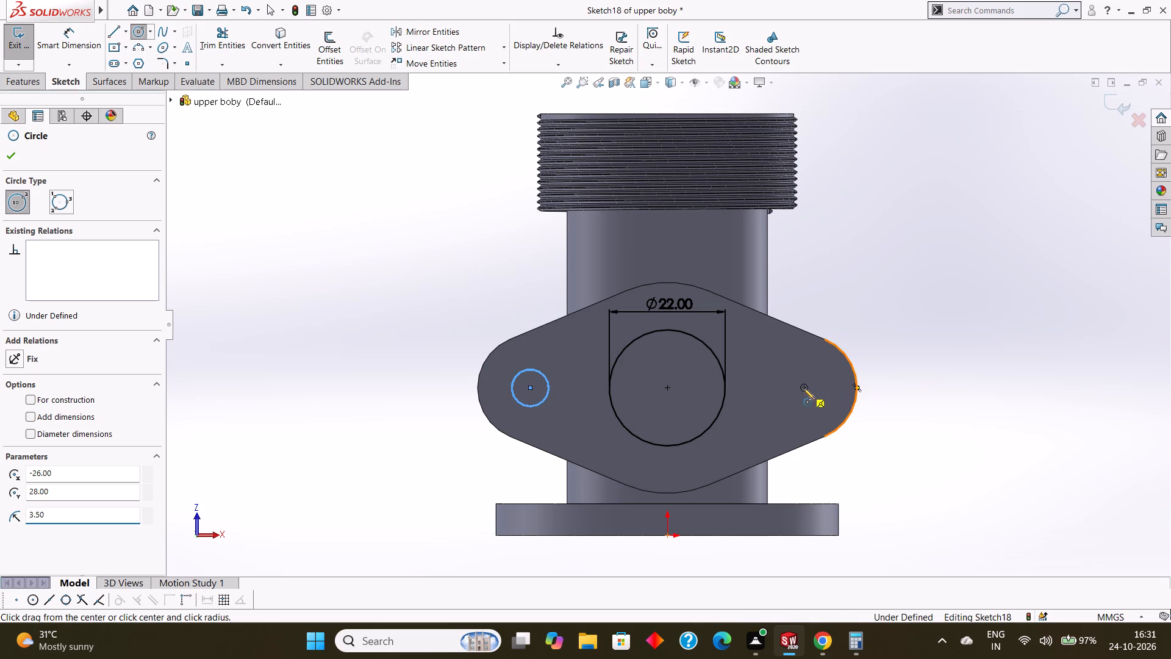
drag(803, 388, 816, 406)
key(BackSpace)
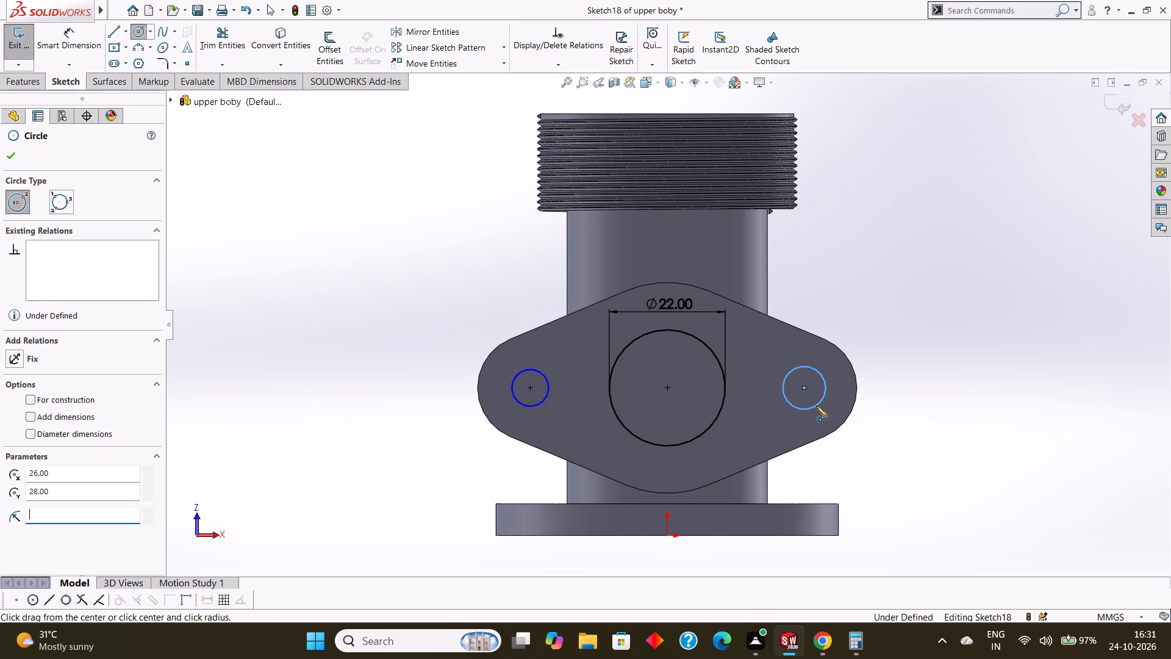
text(3.5)
key(Return)
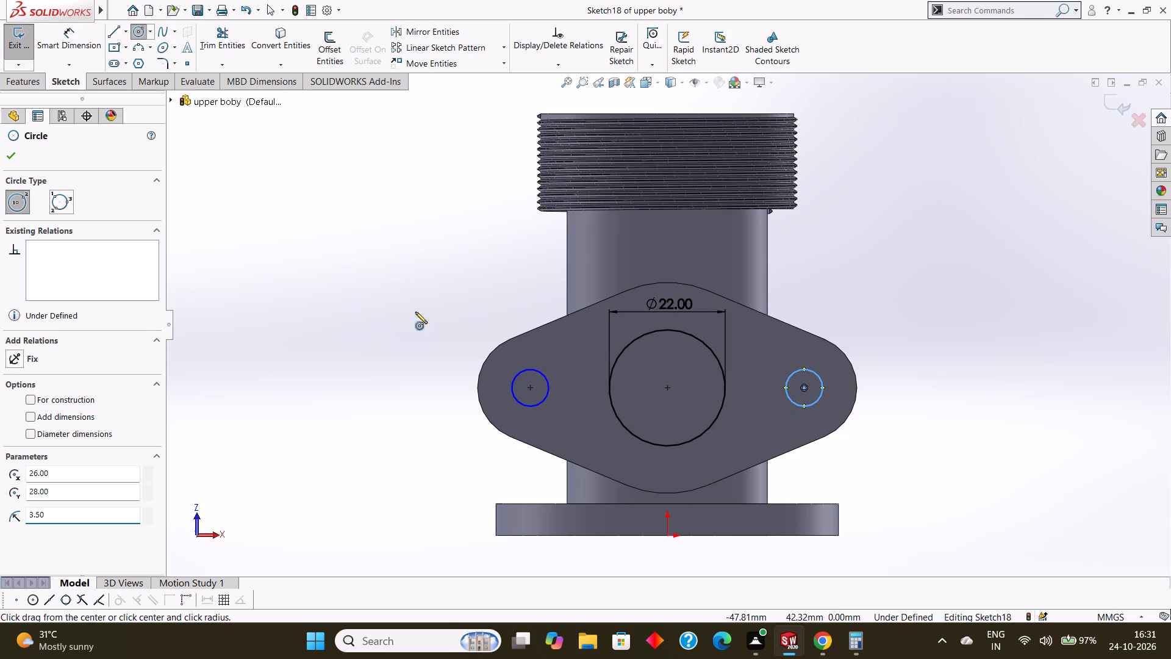
click(20, 153)
Dimension the two small circles at the flange's rounded ends to a diameter of 7 mm each.
click(68, 48)
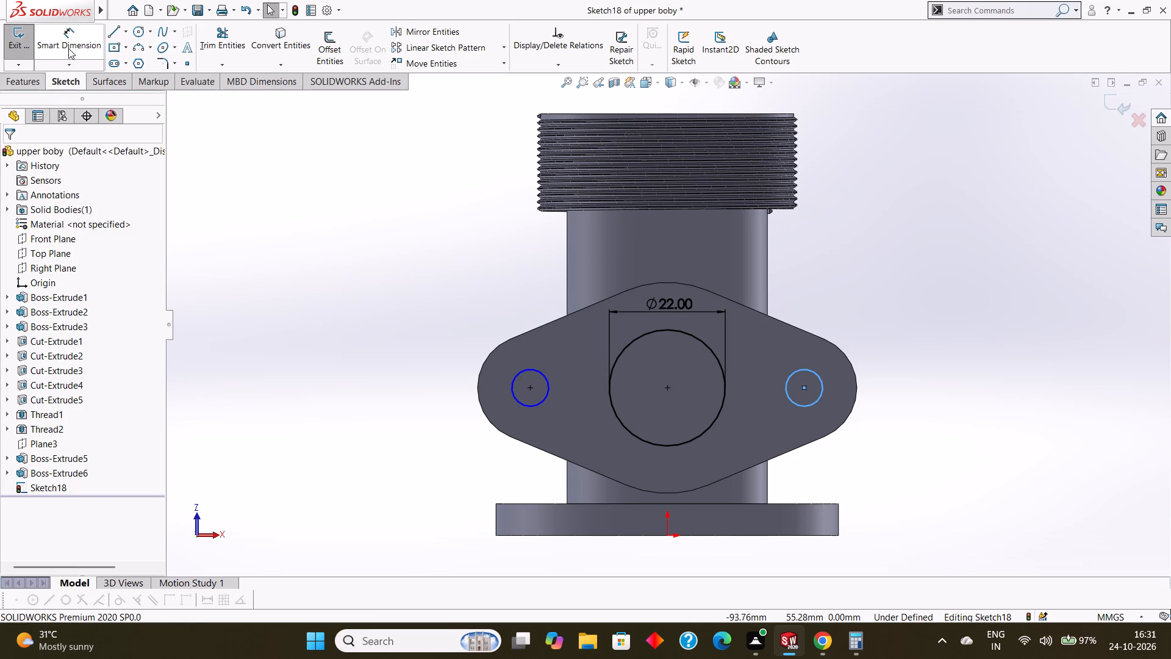
click(520, 369)
click(520, 303)
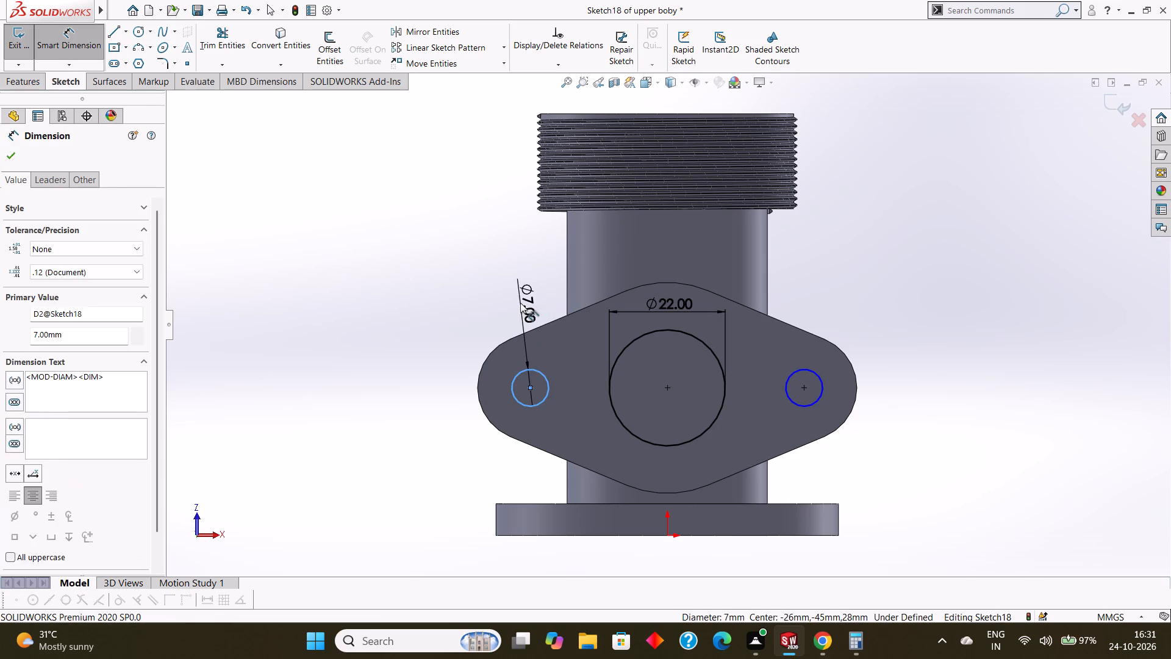
click(468, 281)
click(811, 371)
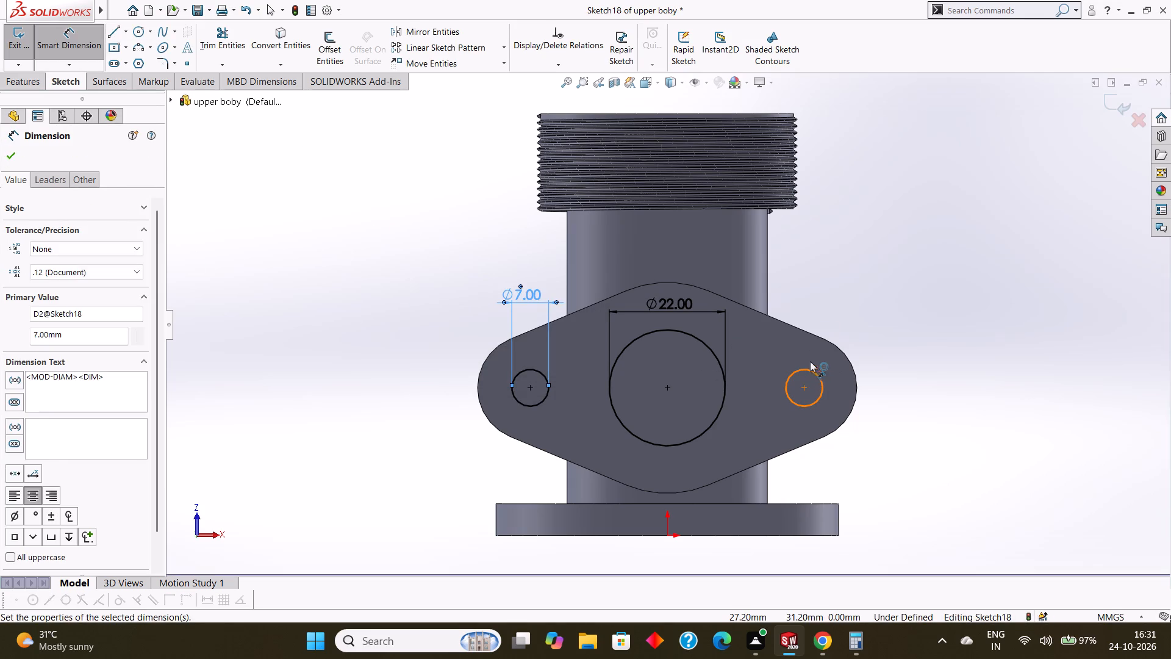
click(817, 308)
click(764, 287)
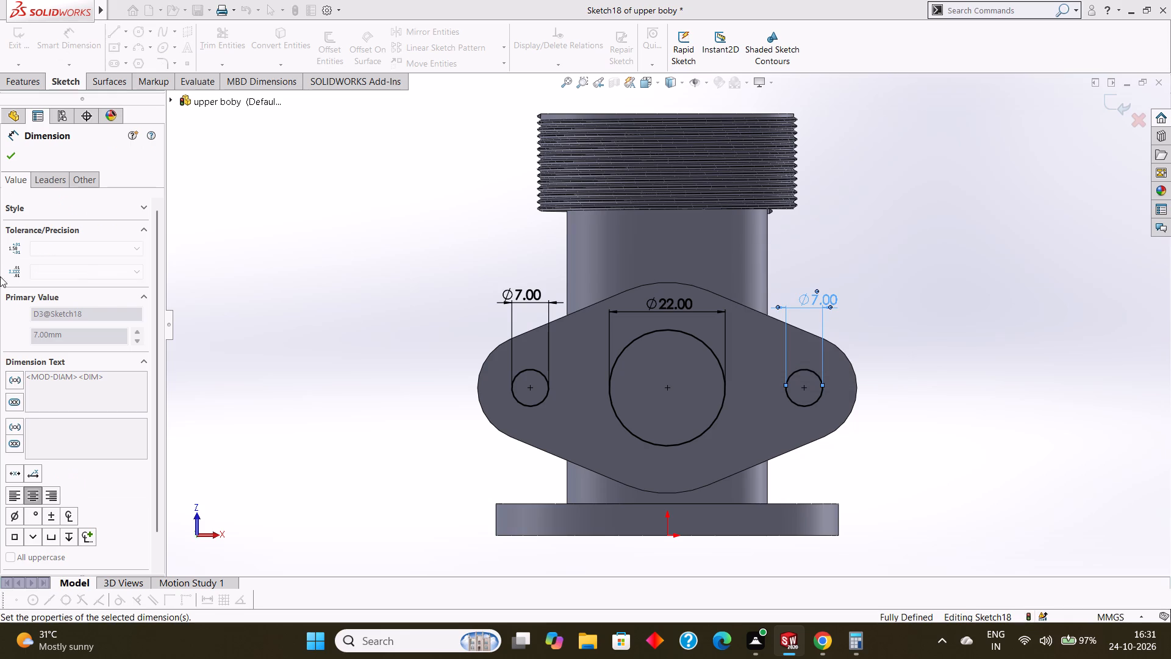
click(12, 160)
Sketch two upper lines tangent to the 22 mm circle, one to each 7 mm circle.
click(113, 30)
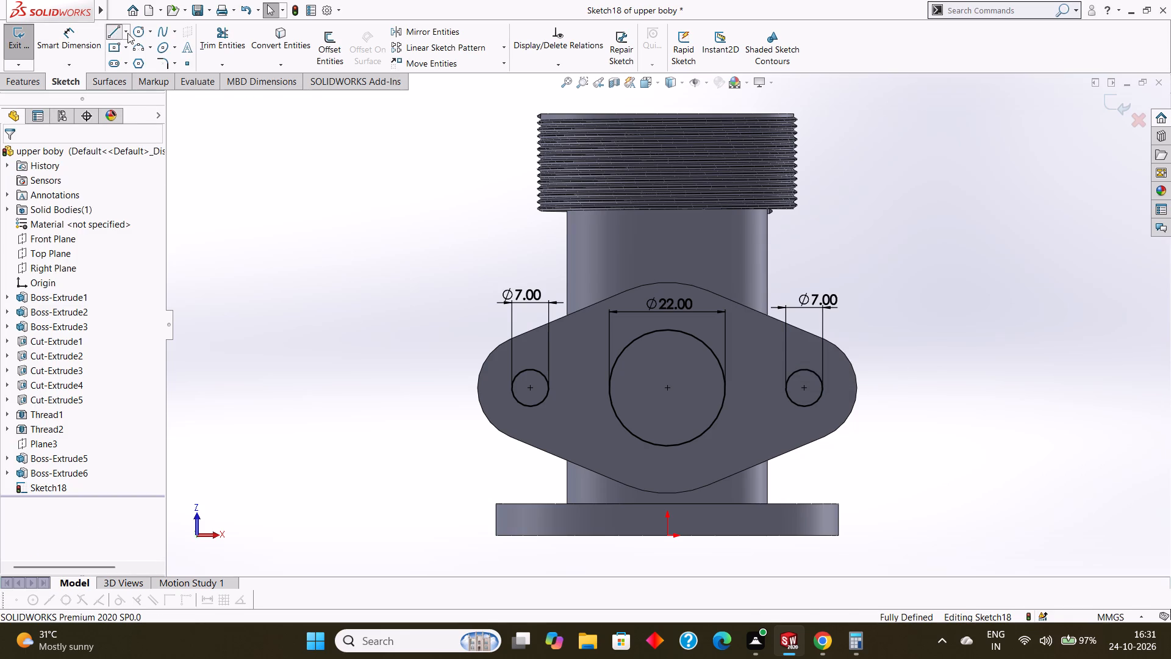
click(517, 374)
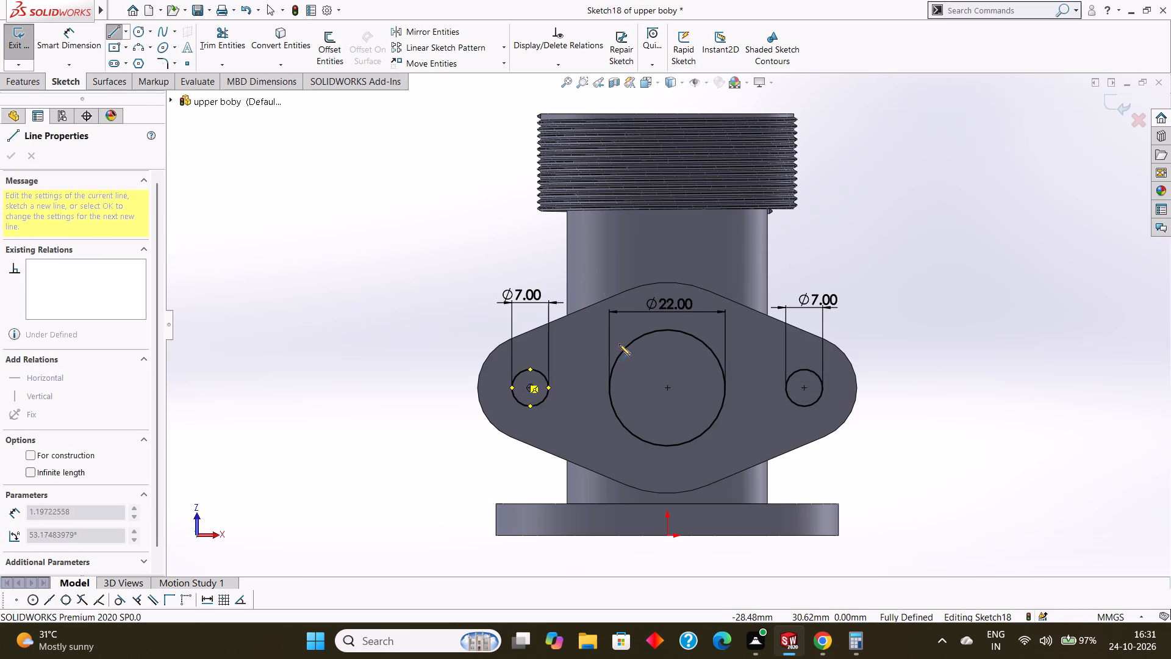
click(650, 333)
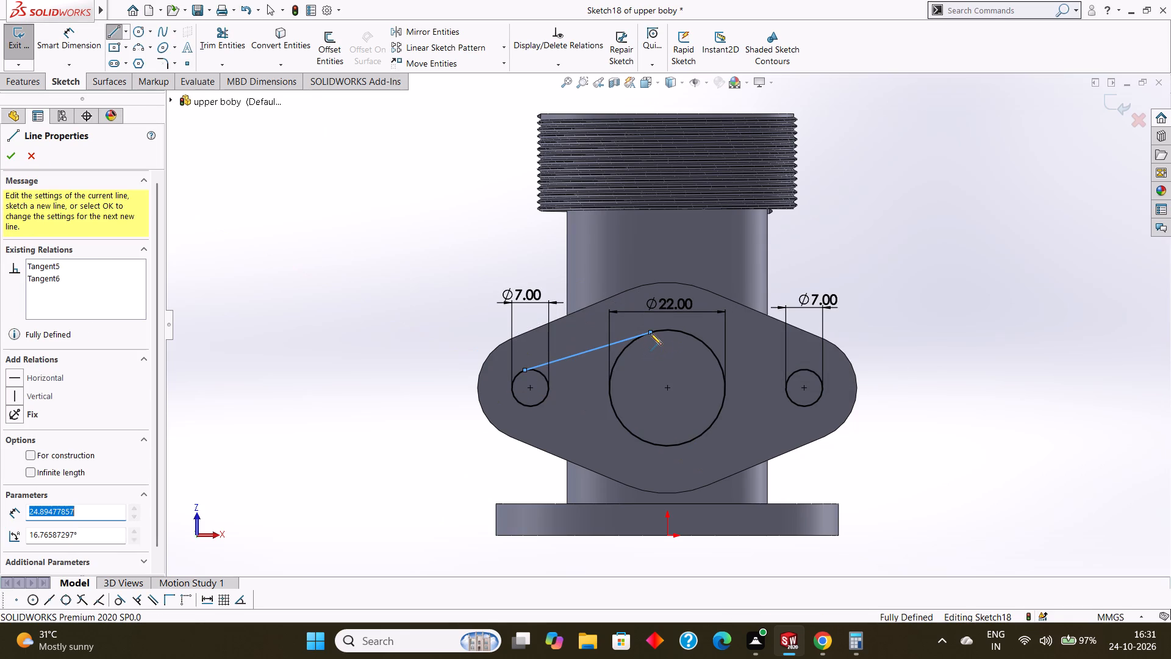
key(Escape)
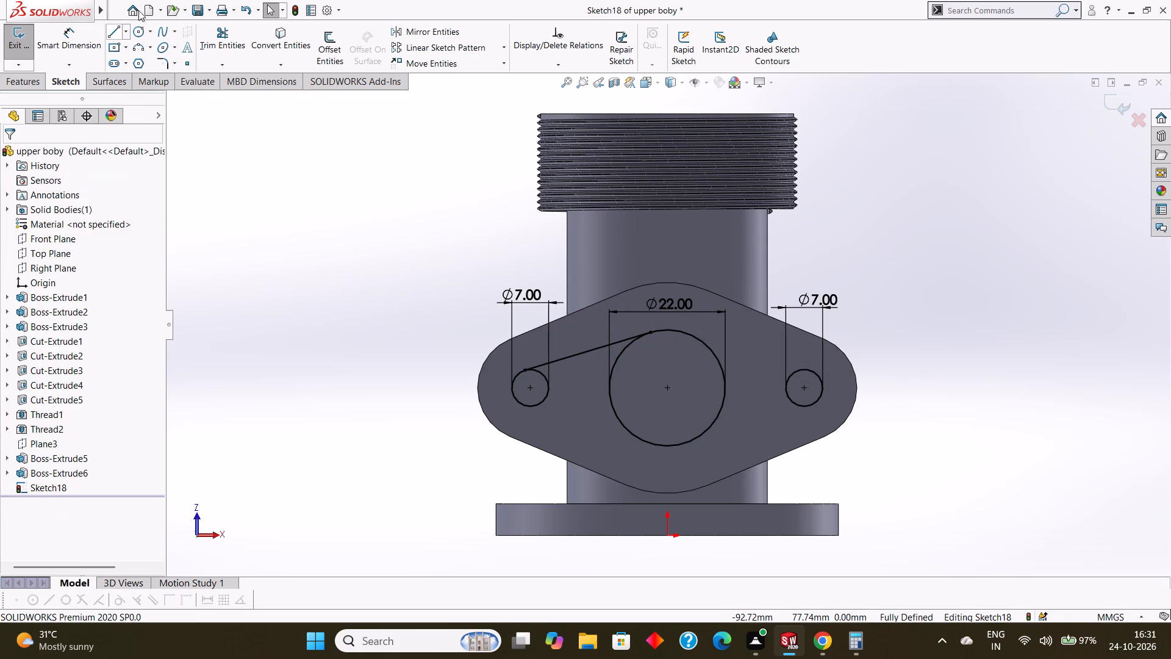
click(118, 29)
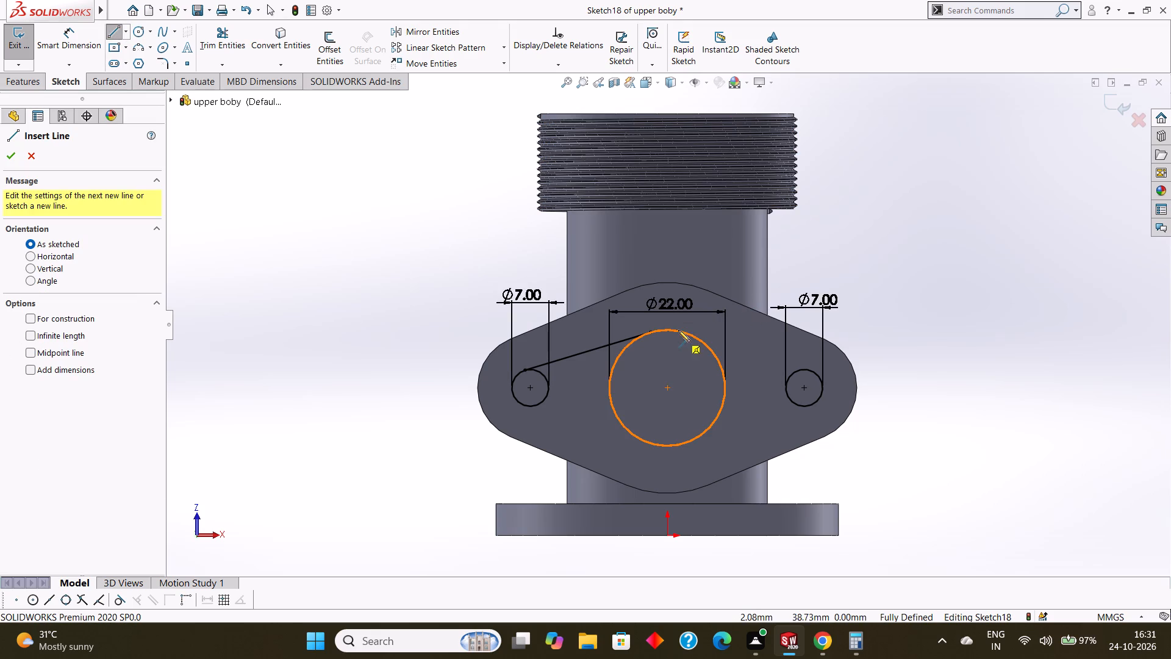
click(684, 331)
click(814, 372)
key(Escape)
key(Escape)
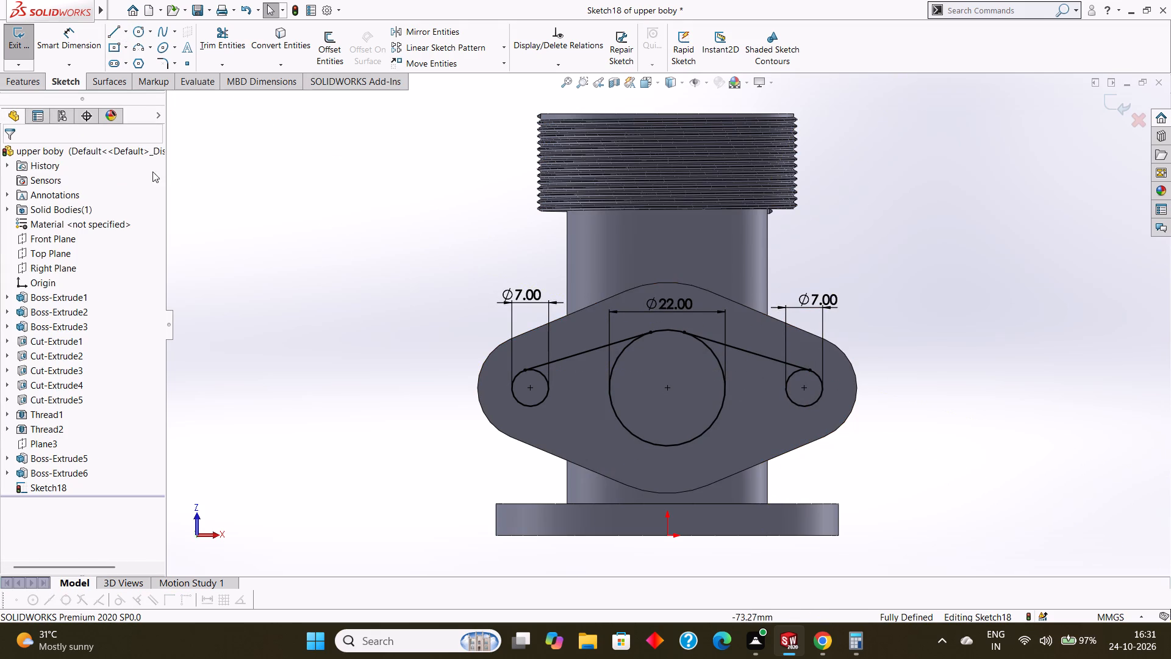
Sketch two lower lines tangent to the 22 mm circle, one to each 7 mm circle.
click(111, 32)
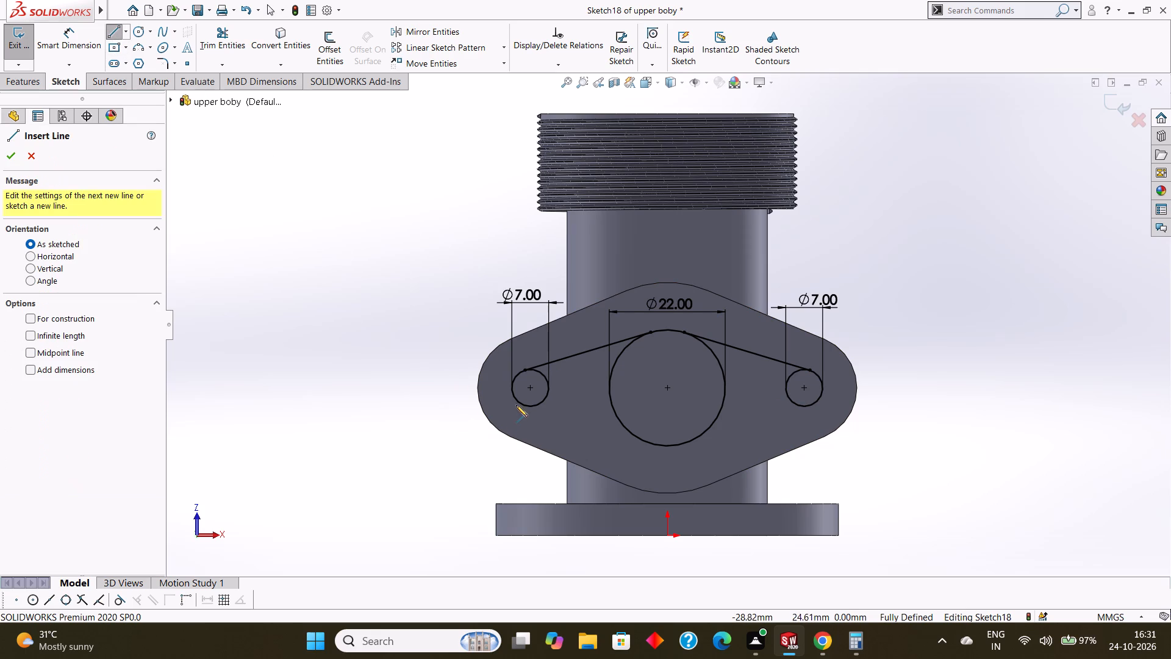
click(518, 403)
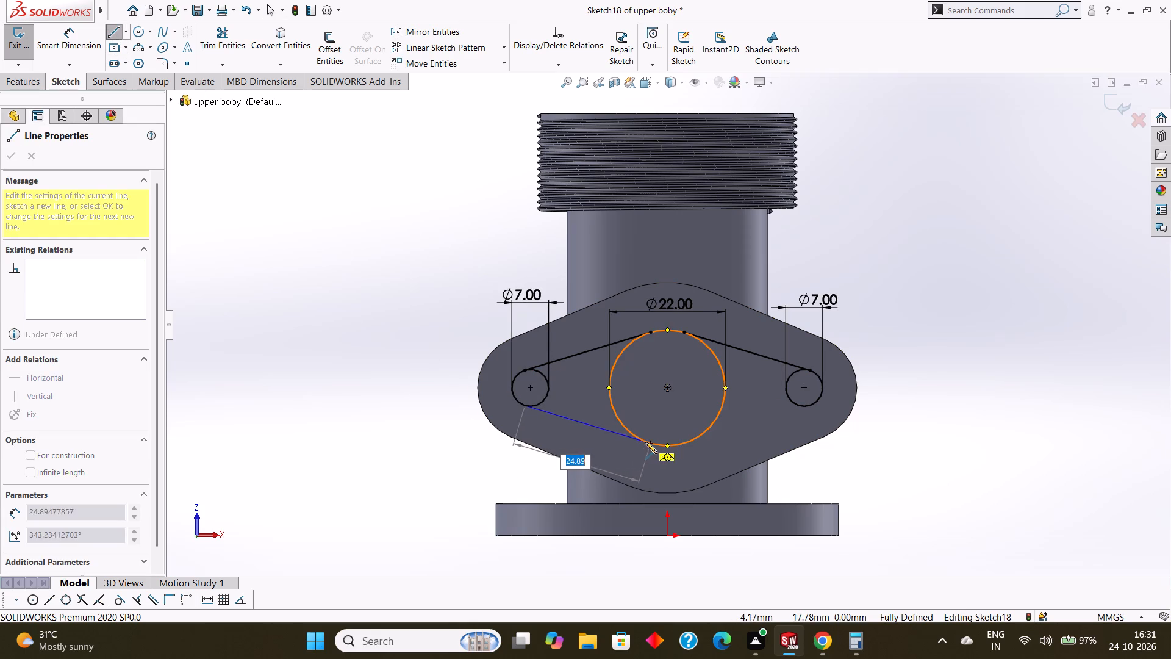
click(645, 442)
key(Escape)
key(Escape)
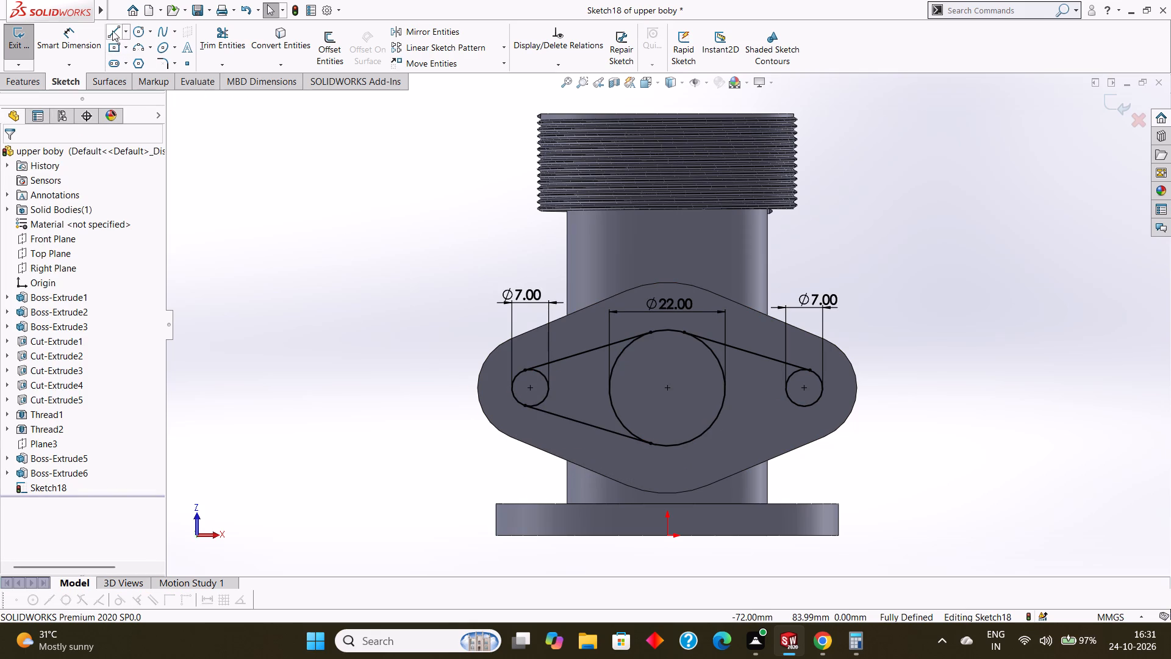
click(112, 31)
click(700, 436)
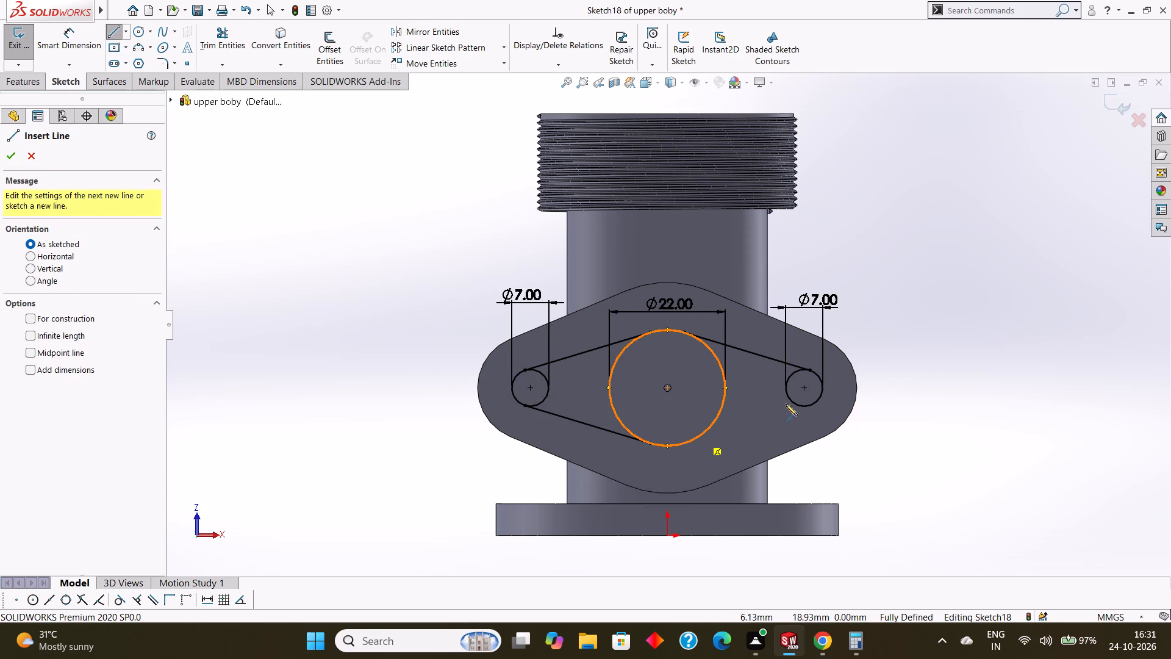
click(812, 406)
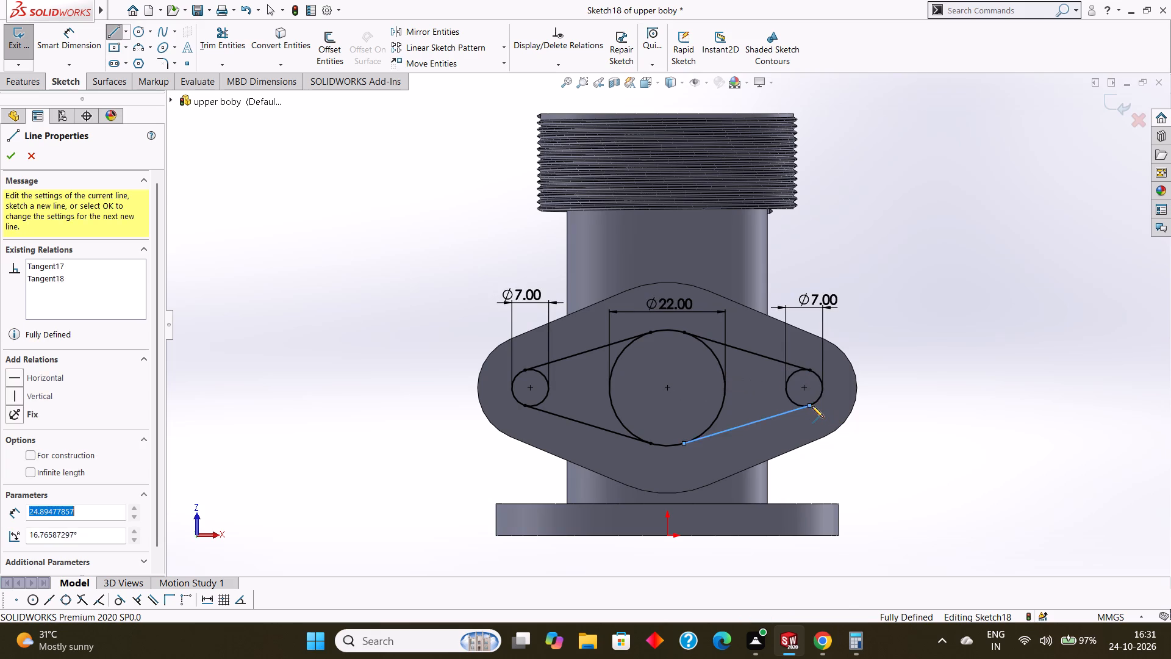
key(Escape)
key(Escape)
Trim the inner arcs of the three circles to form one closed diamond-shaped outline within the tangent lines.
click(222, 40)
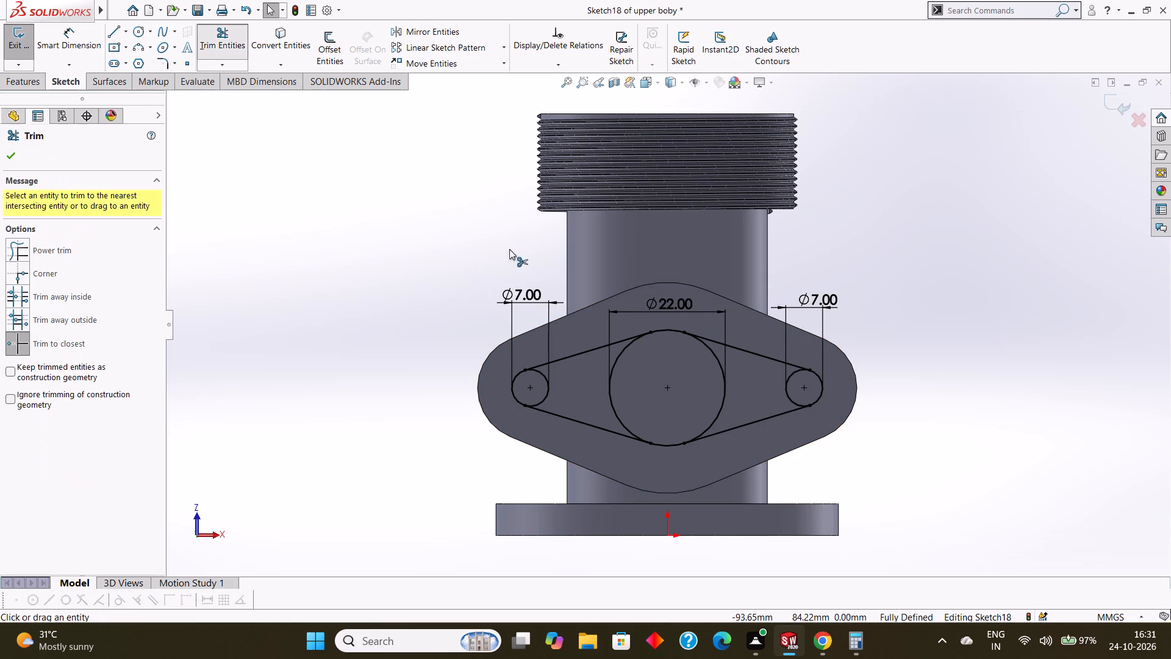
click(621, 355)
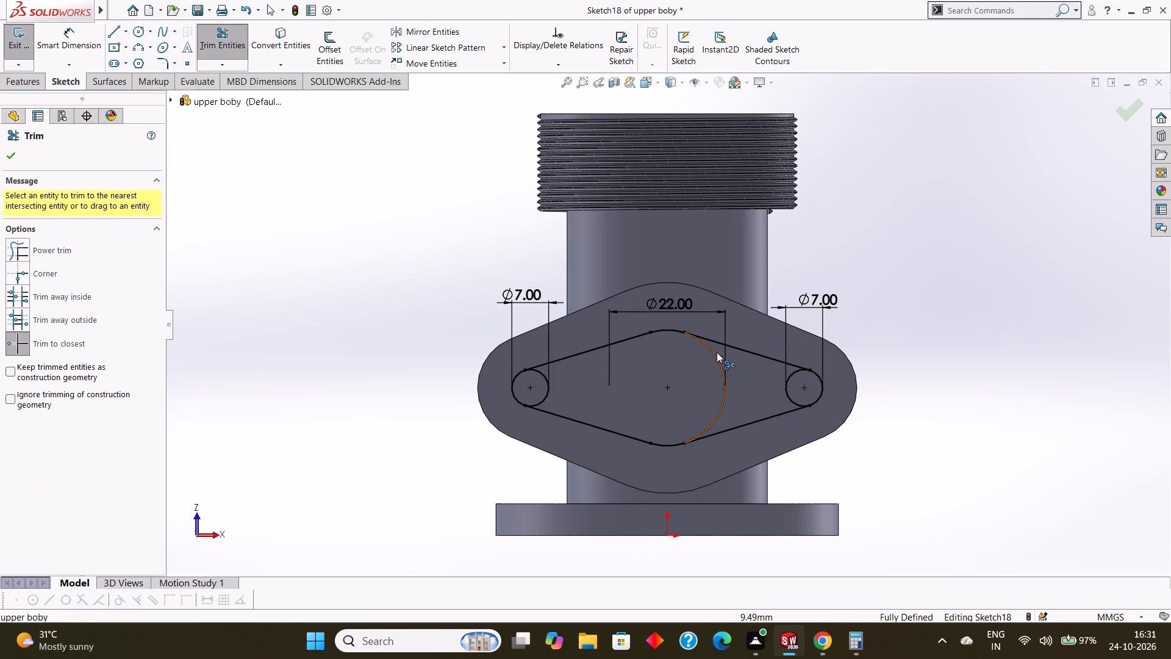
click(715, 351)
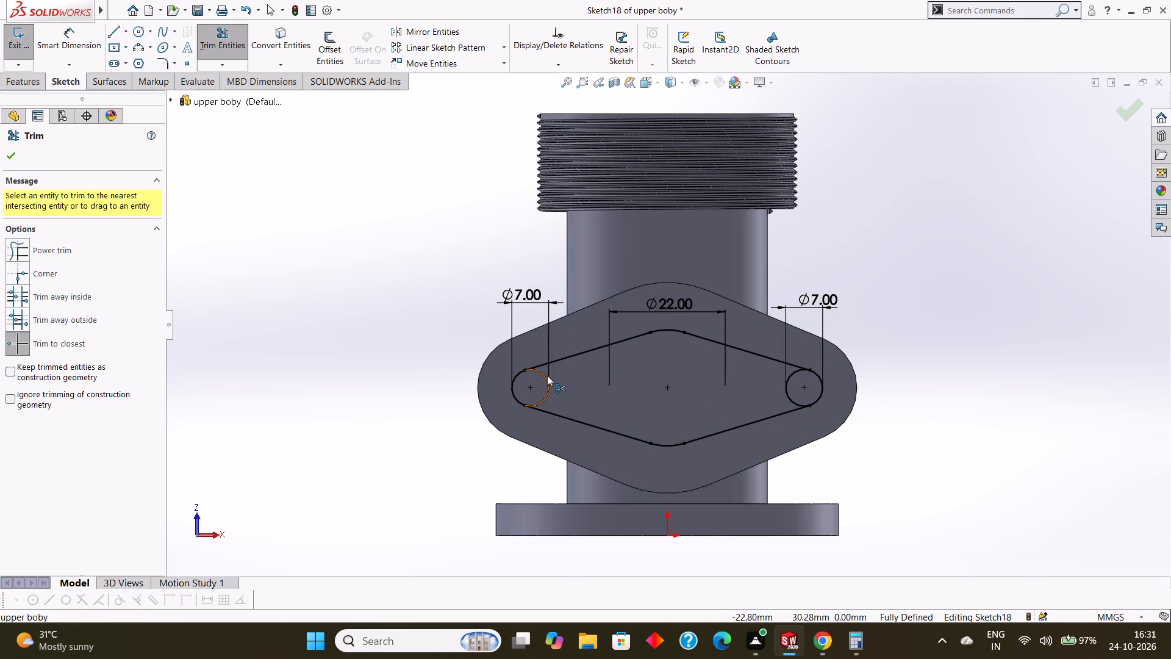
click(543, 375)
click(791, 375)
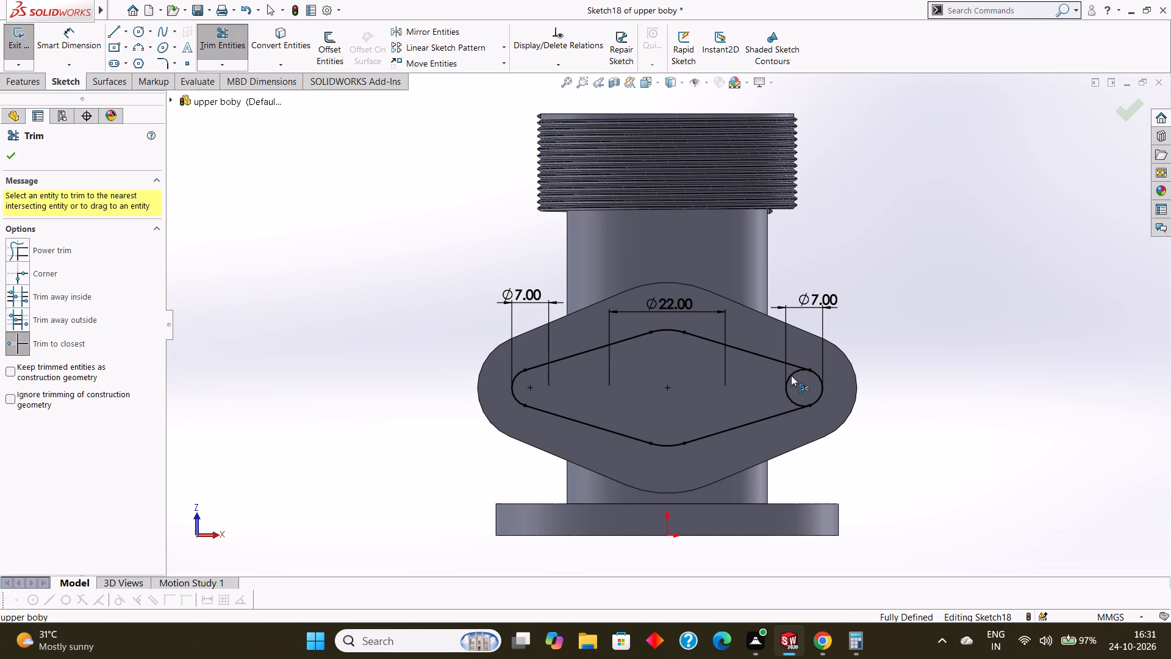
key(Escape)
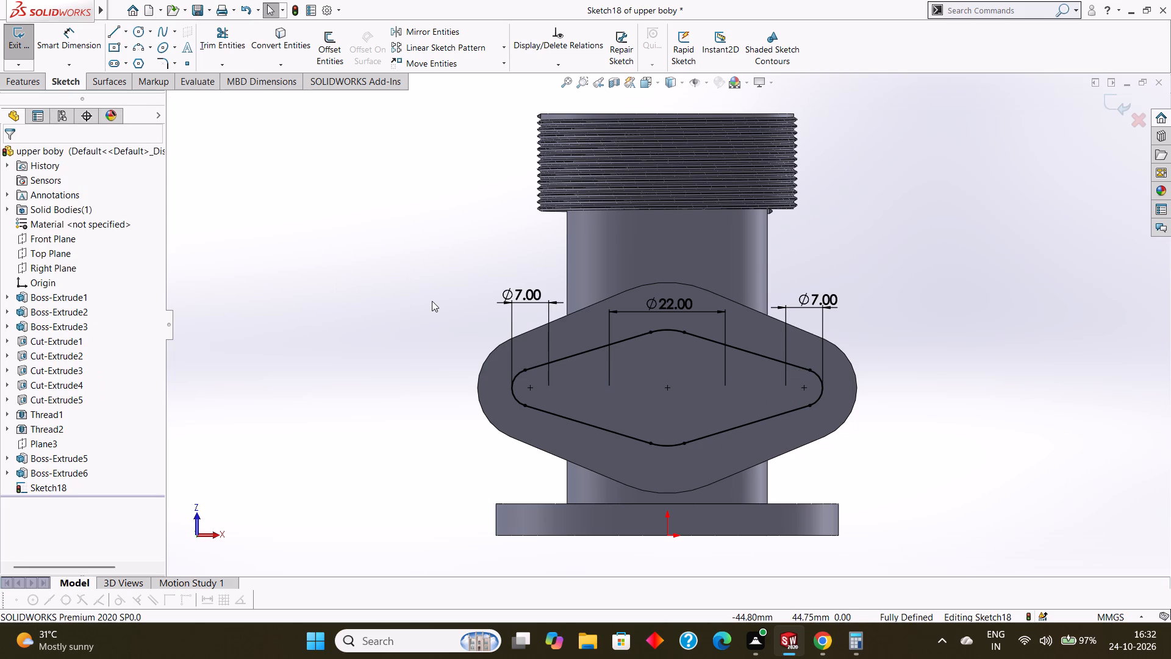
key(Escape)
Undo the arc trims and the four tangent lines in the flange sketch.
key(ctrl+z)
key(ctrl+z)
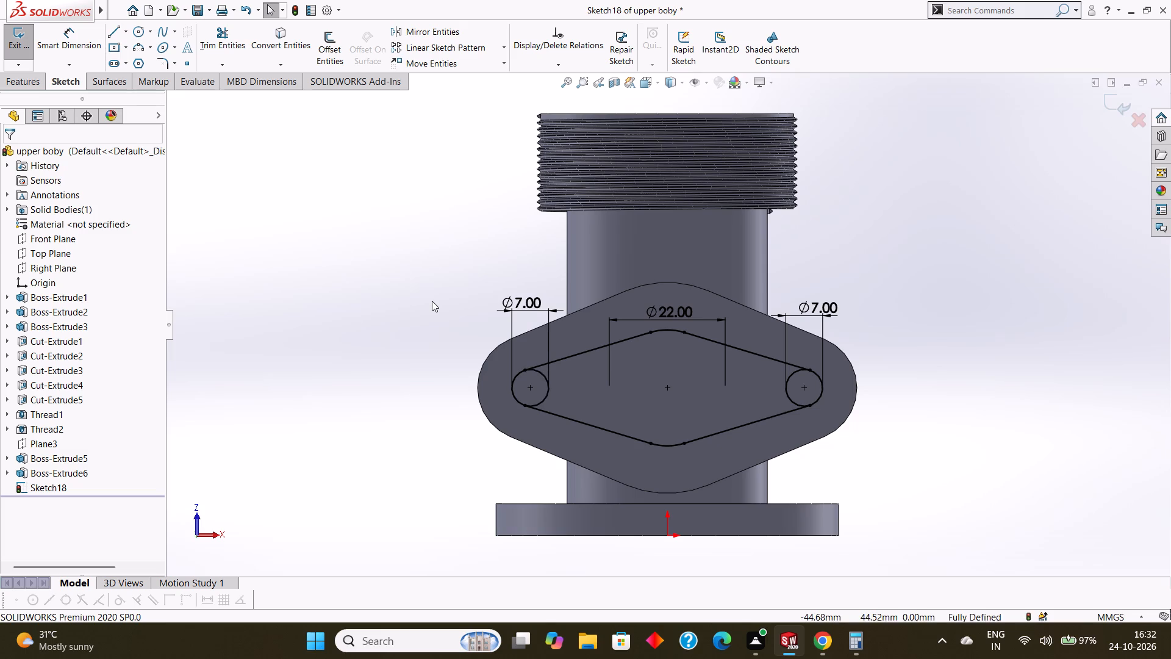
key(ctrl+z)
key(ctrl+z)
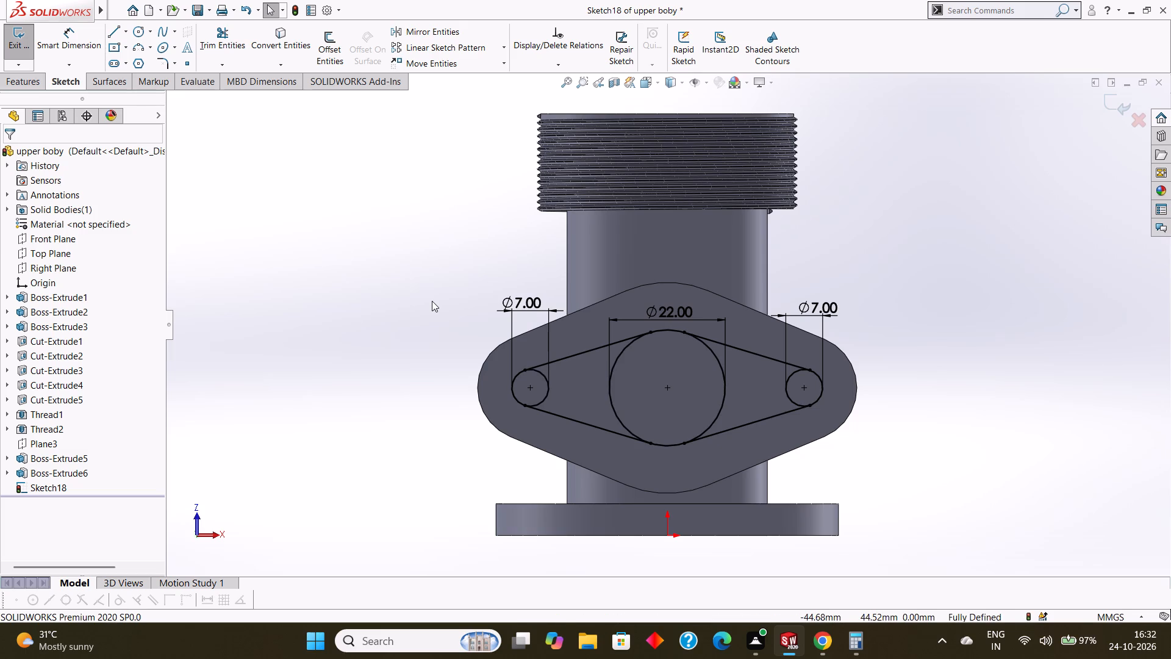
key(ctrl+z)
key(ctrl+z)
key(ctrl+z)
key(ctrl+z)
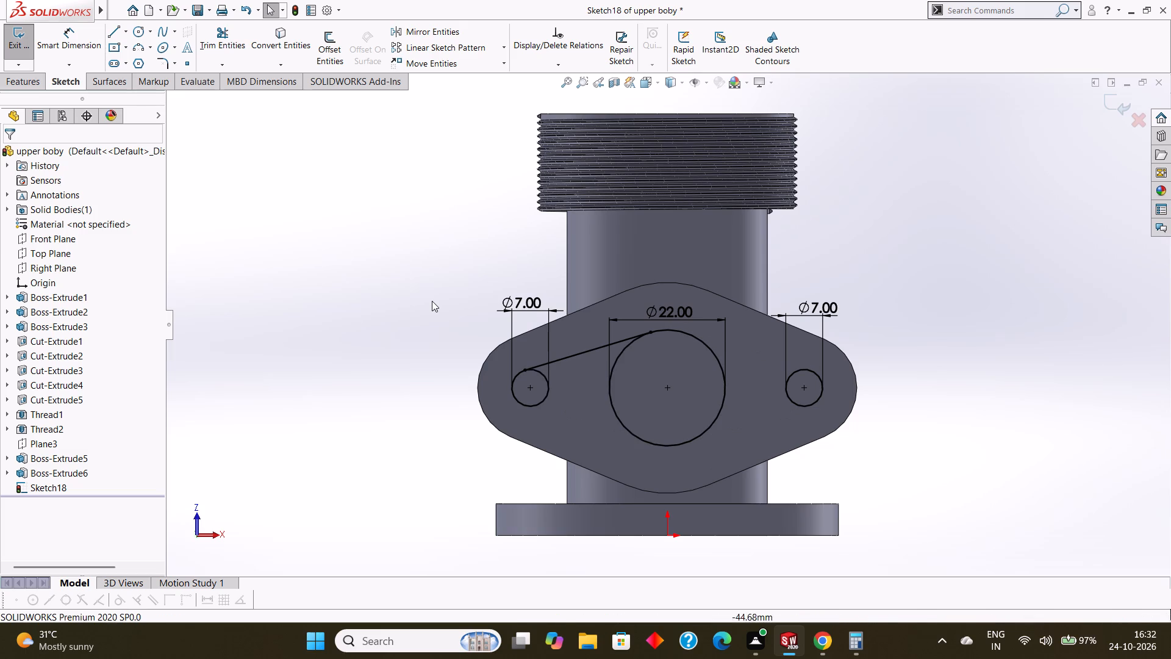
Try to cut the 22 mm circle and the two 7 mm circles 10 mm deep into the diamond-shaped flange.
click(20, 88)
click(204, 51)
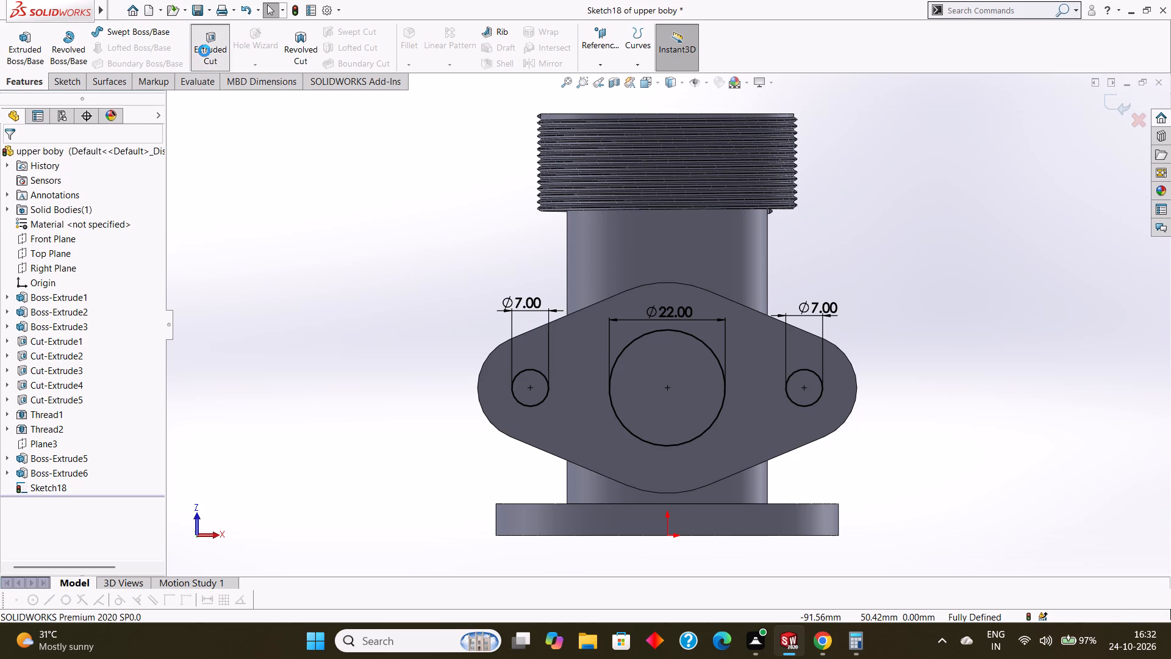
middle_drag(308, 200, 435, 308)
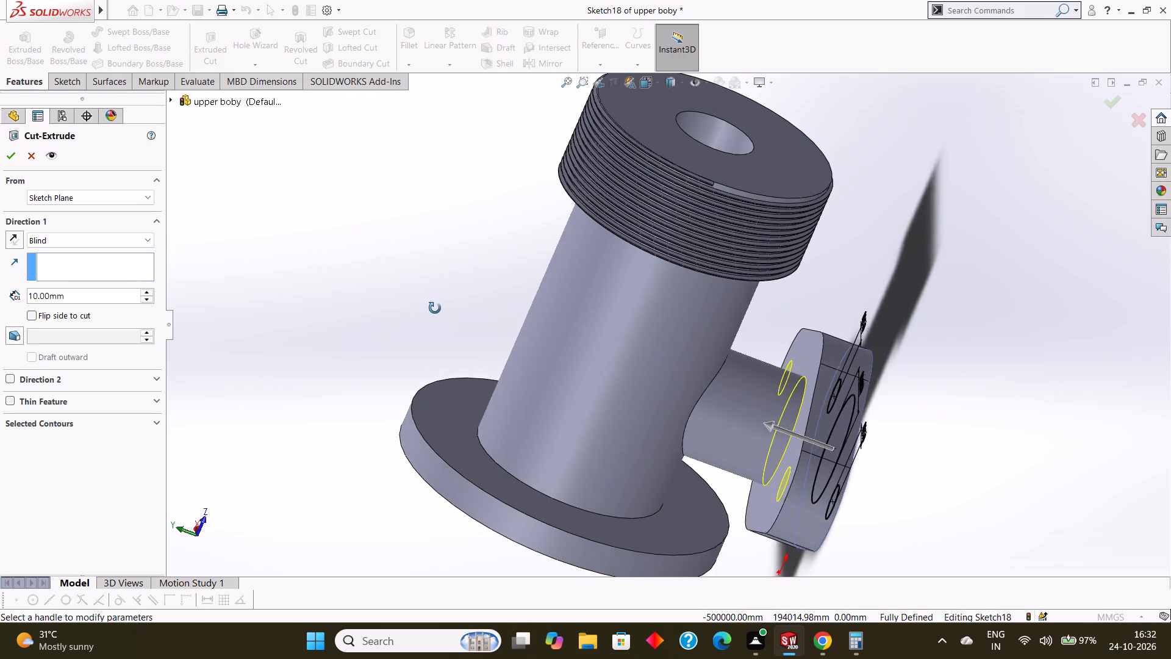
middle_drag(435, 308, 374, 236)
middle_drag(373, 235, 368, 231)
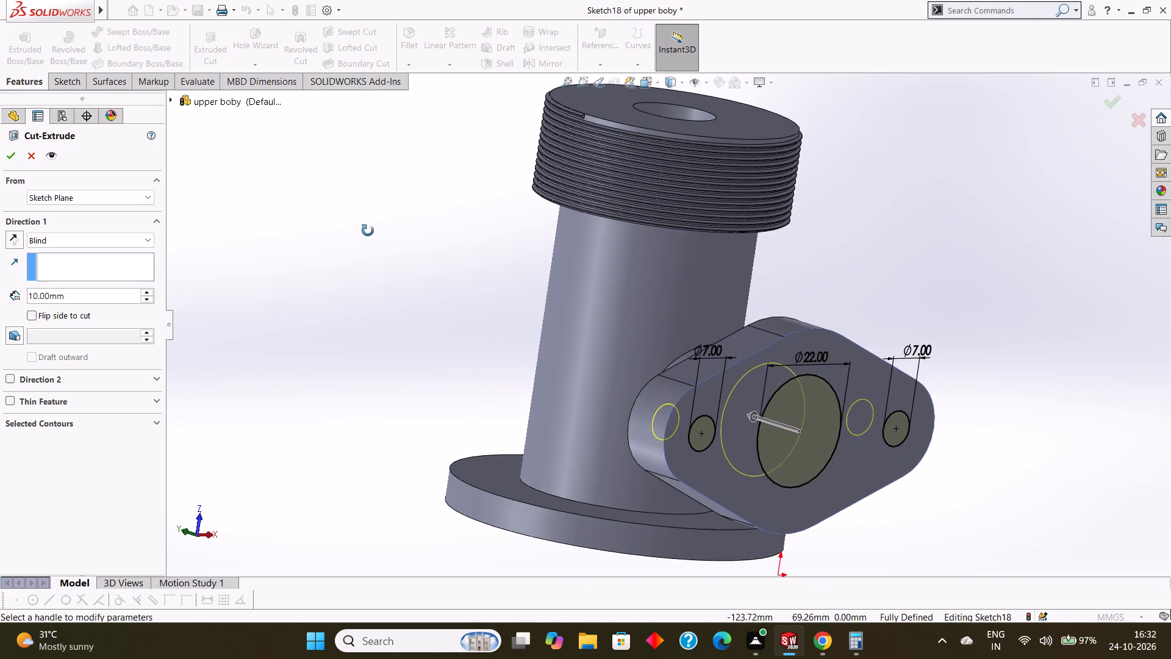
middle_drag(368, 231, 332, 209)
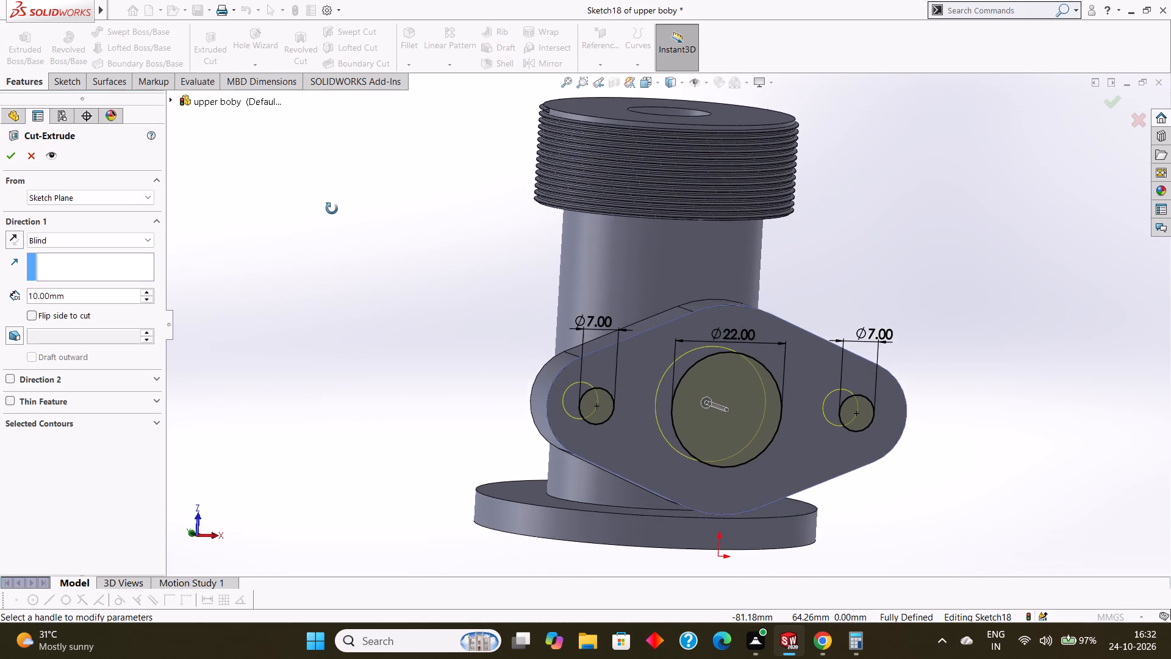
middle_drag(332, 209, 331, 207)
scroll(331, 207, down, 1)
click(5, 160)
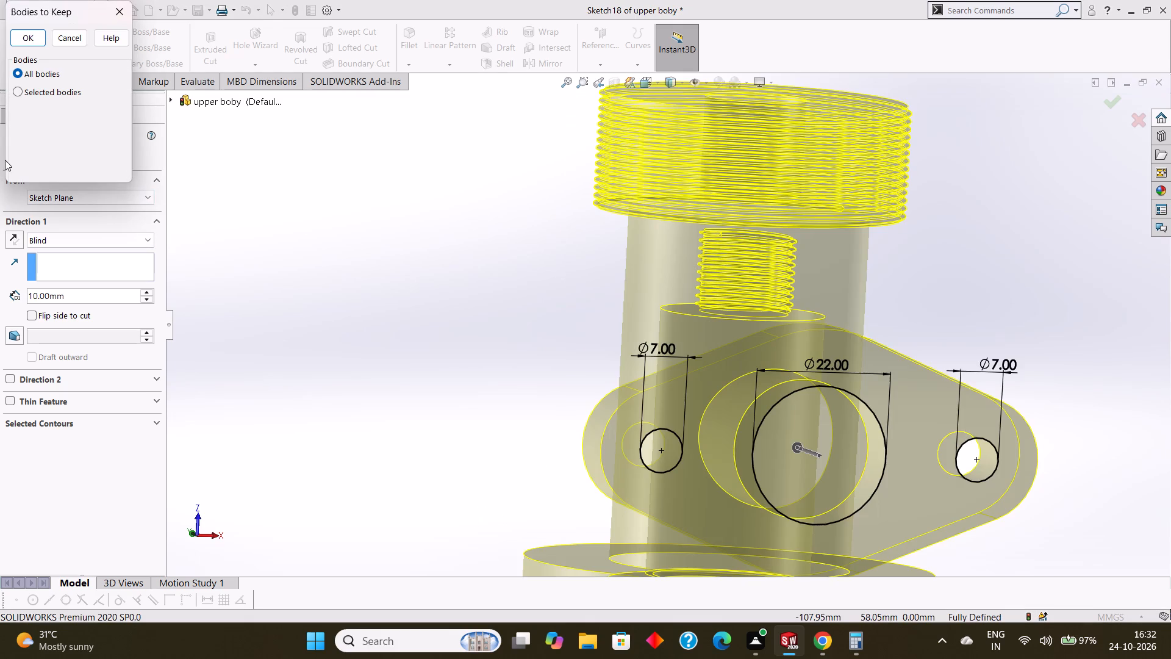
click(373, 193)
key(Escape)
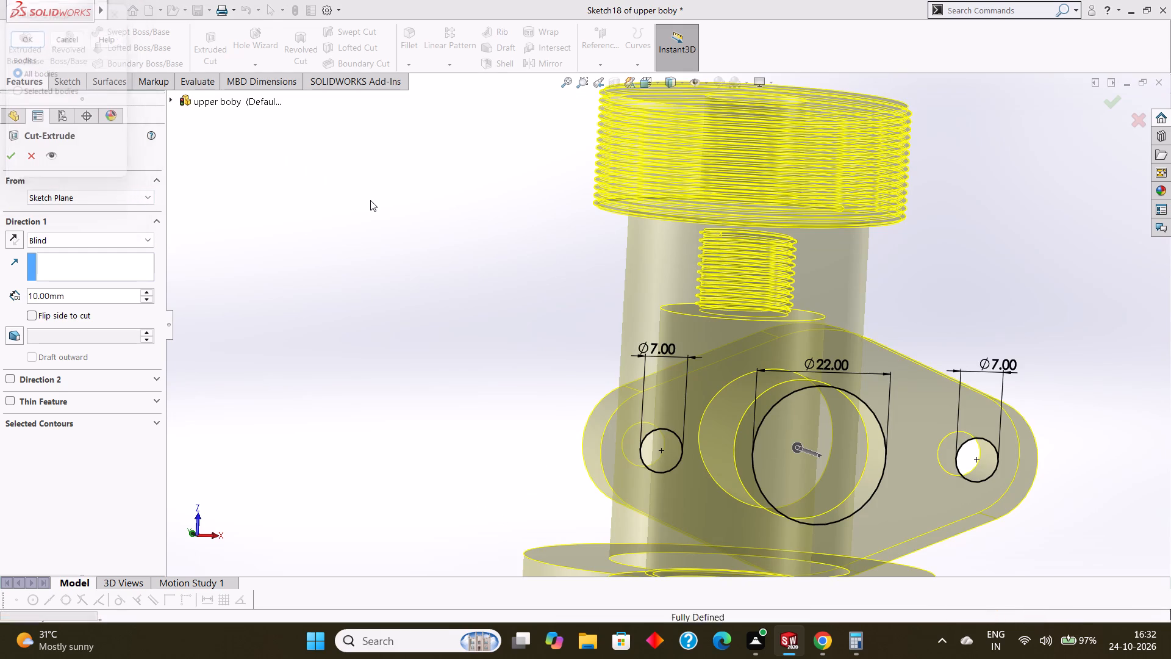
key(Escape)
Delete the central 22 mm circle from the flange hole sketch.
scroll(444, 275, up, 2)
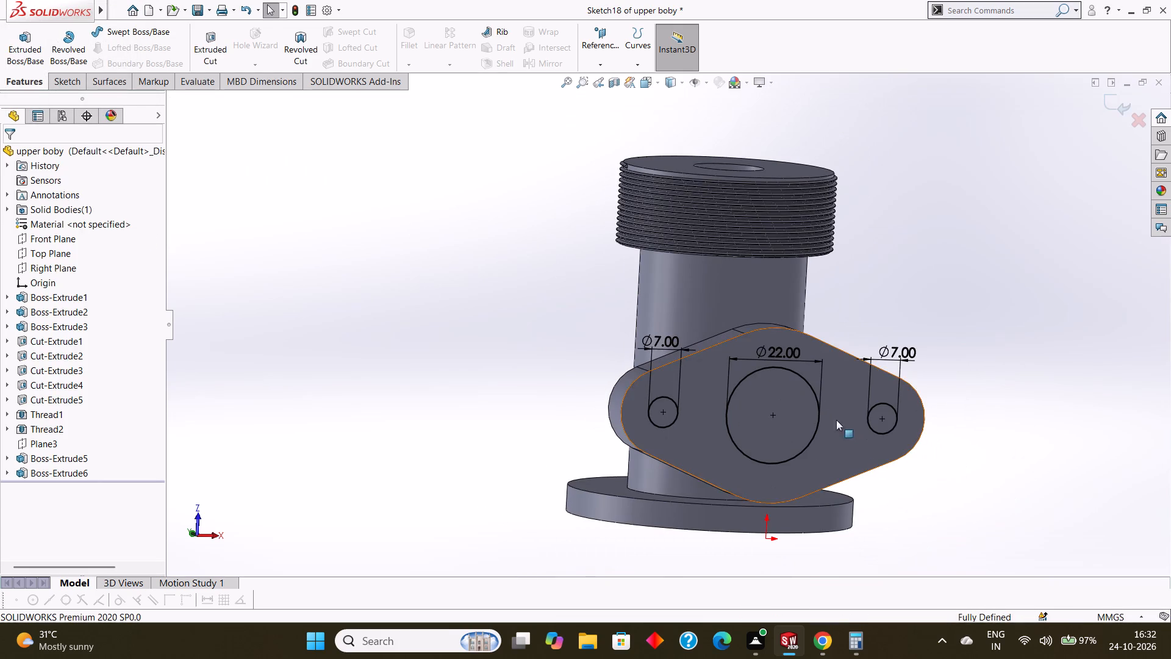
right_click(790, 372)
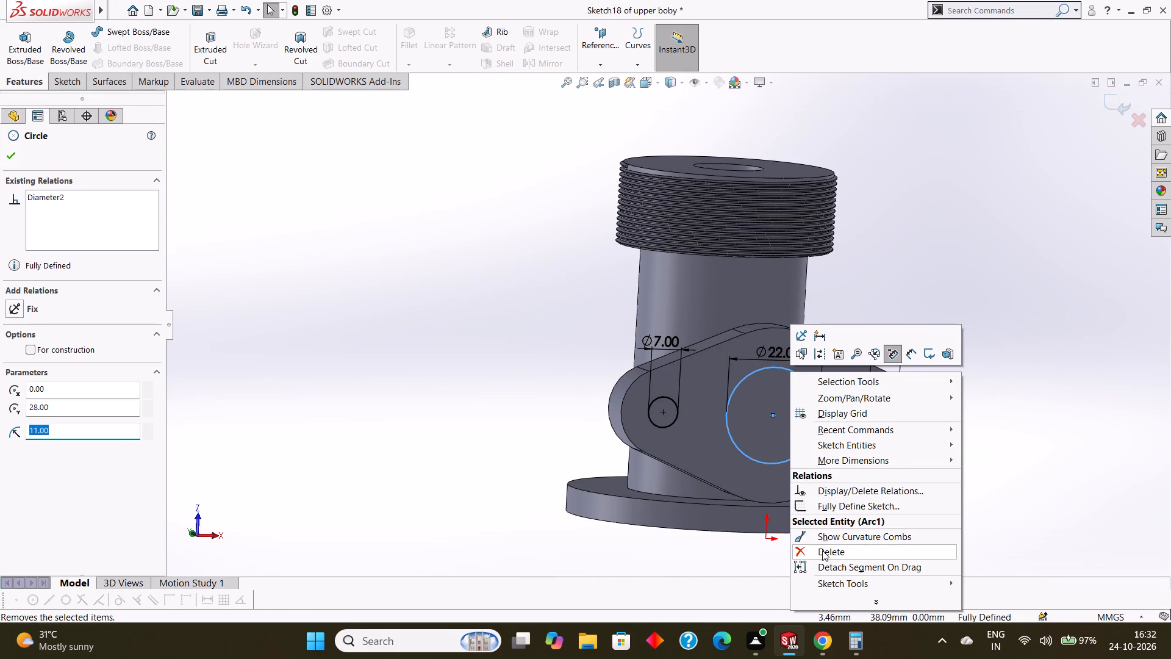
click(825, 554)
click(521, 315)
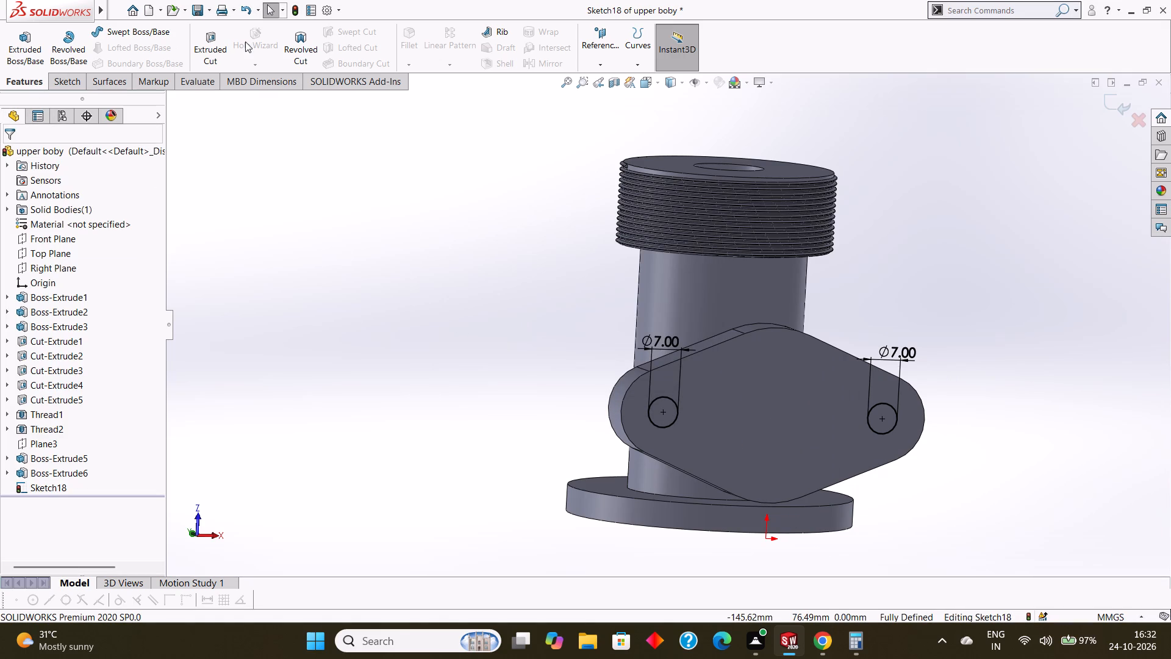
Cut the two 7 mm circles 10 mm deep into the diamond-shaped flange as a blind extruded cut.
click(206, 45)
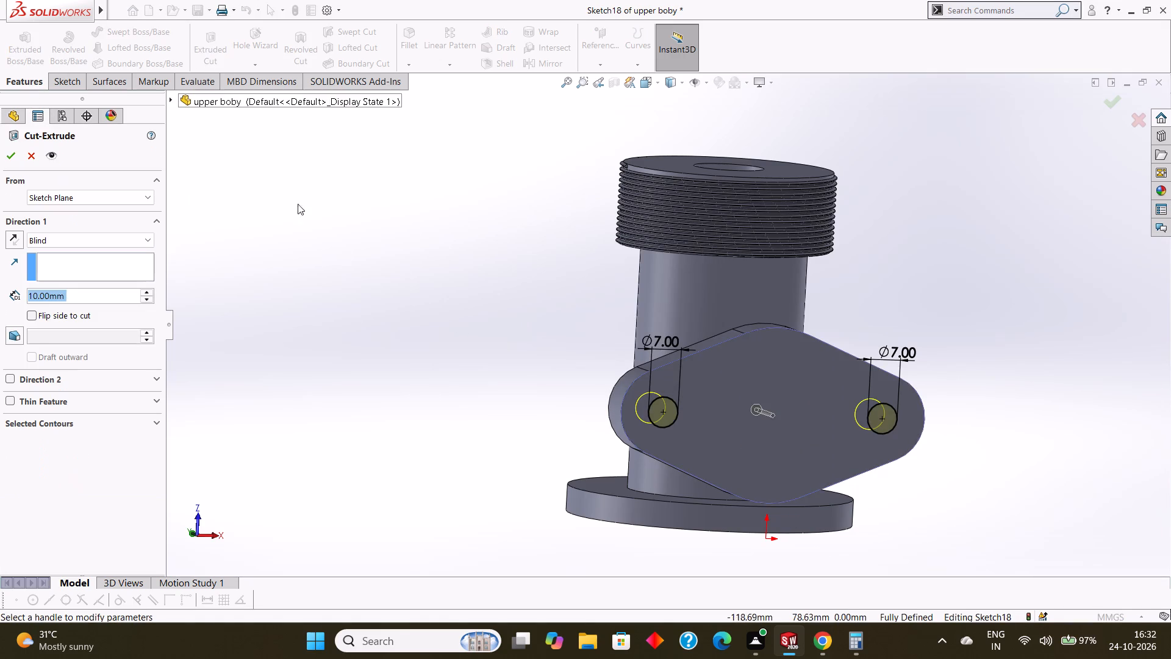
middle_drag(305, 217, 367, 301)
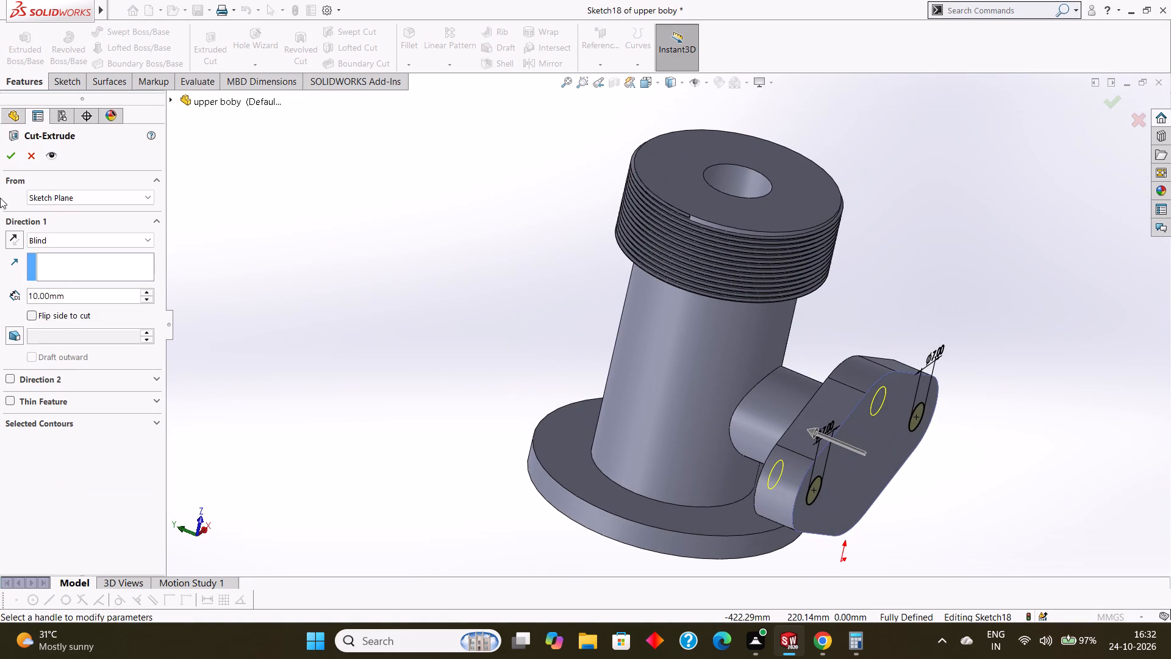
click(12, 163)
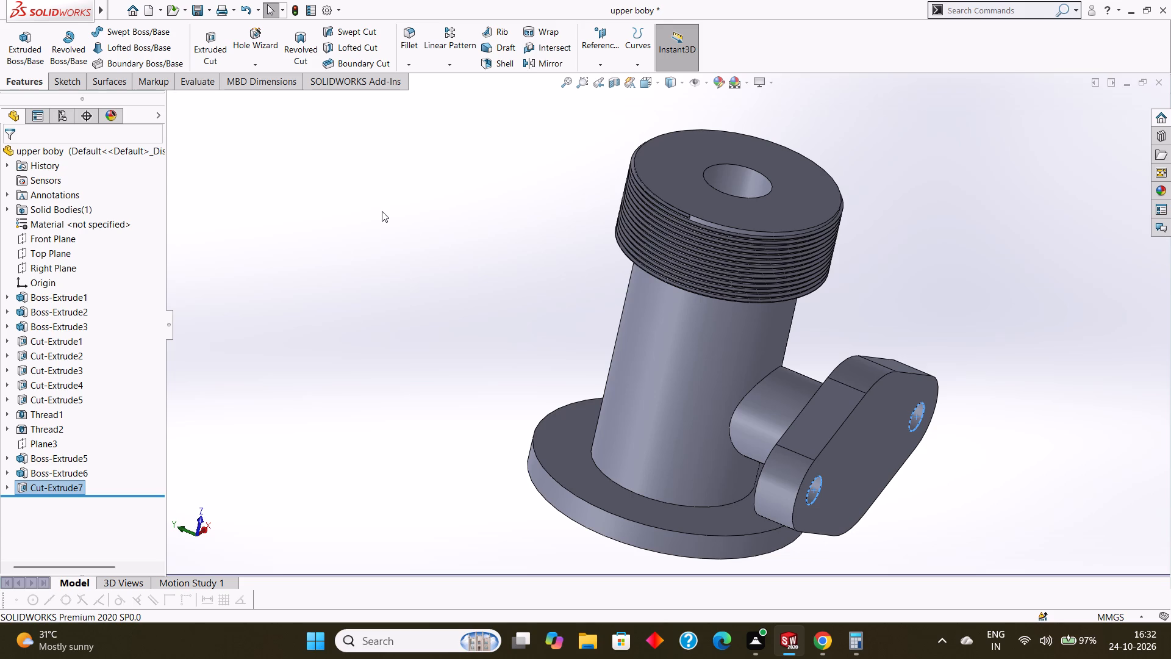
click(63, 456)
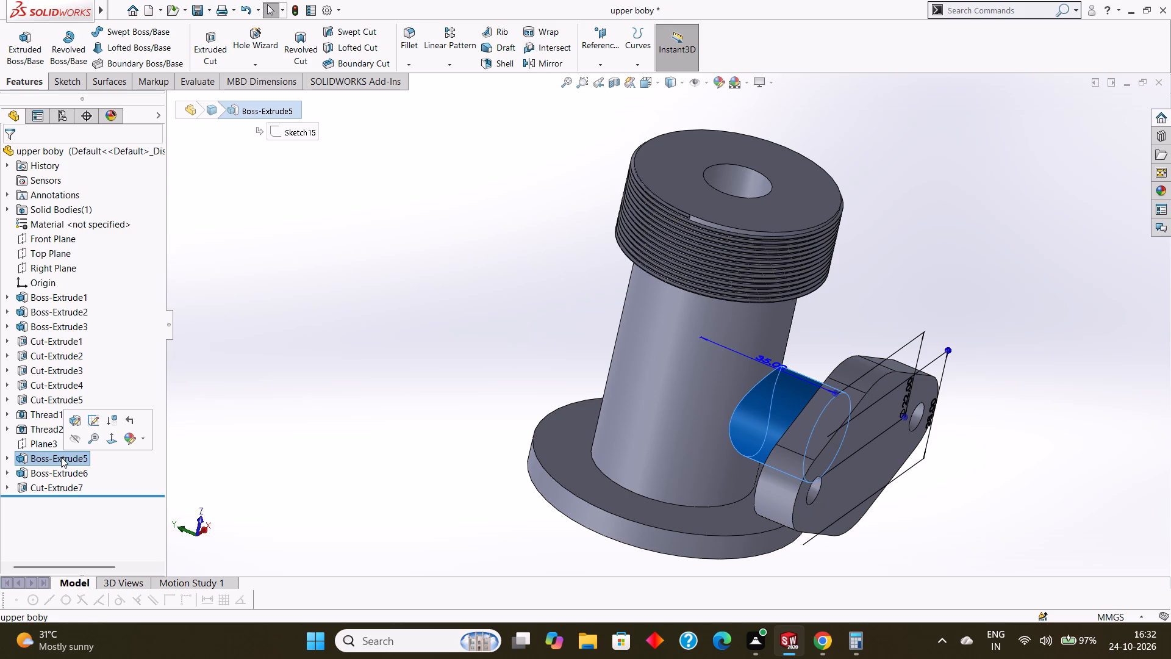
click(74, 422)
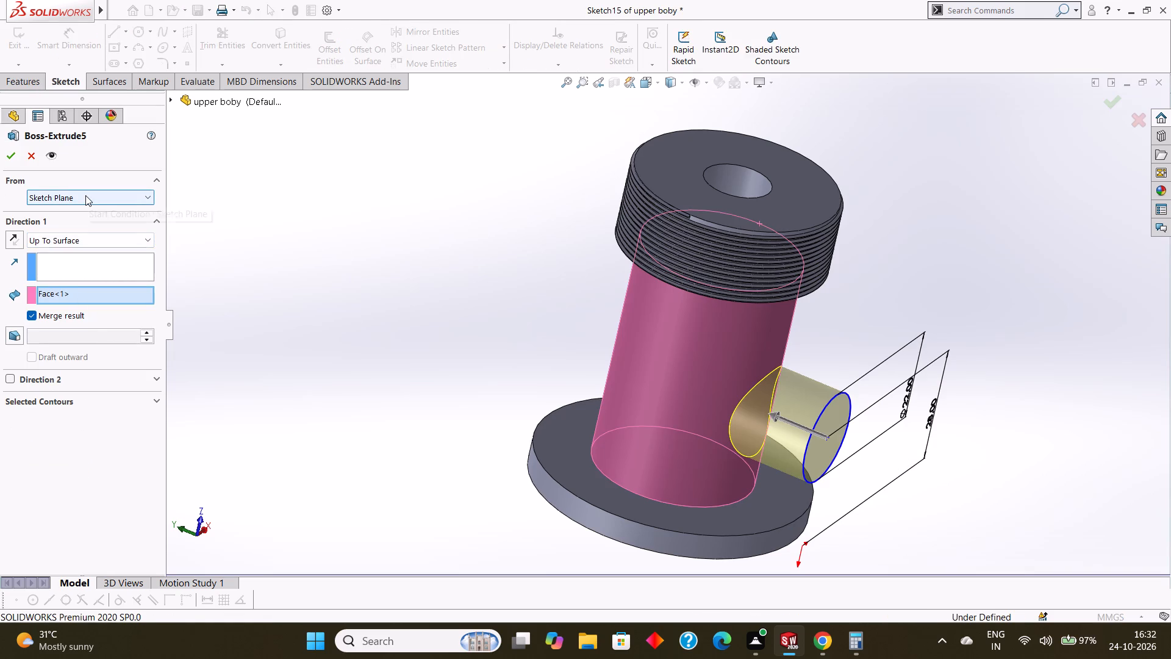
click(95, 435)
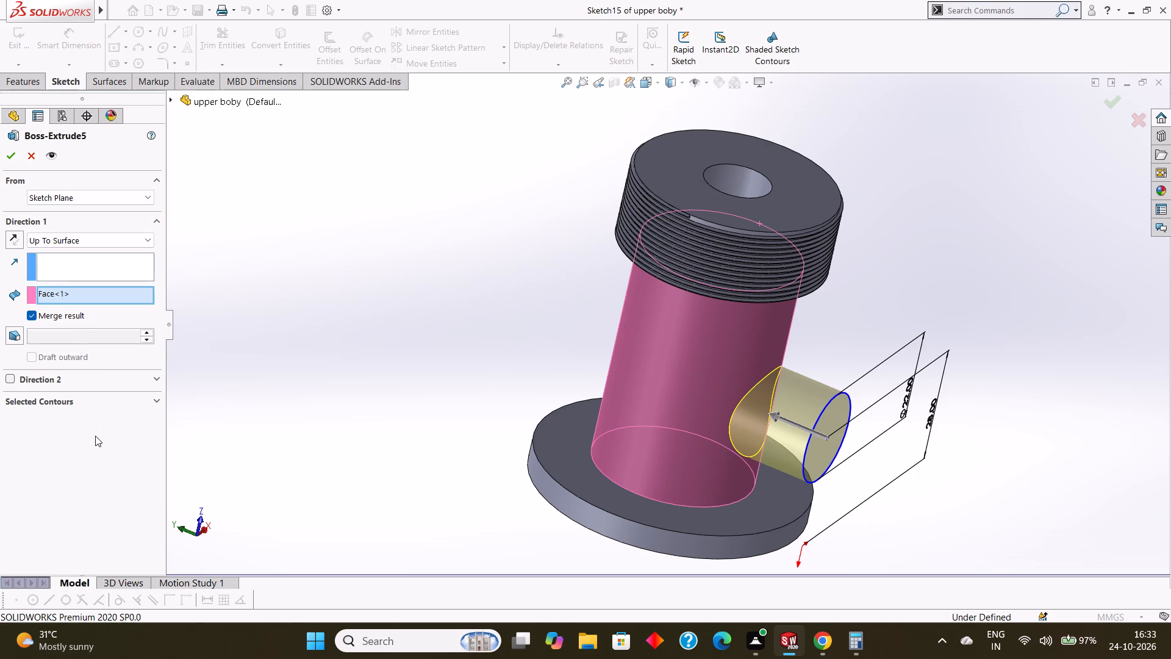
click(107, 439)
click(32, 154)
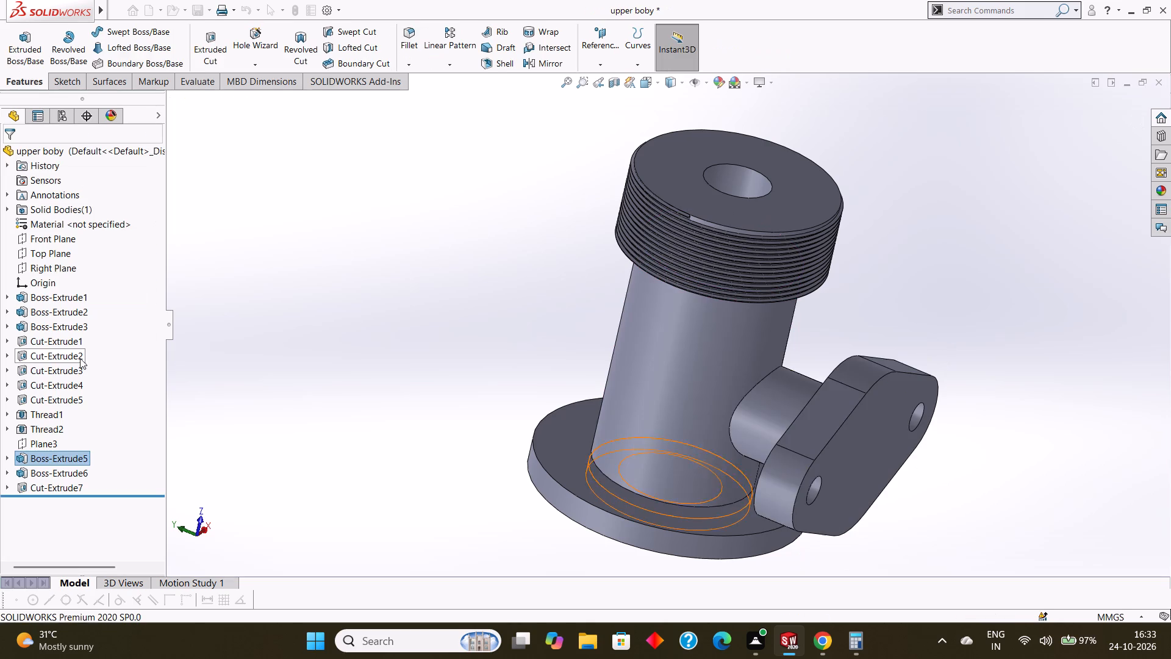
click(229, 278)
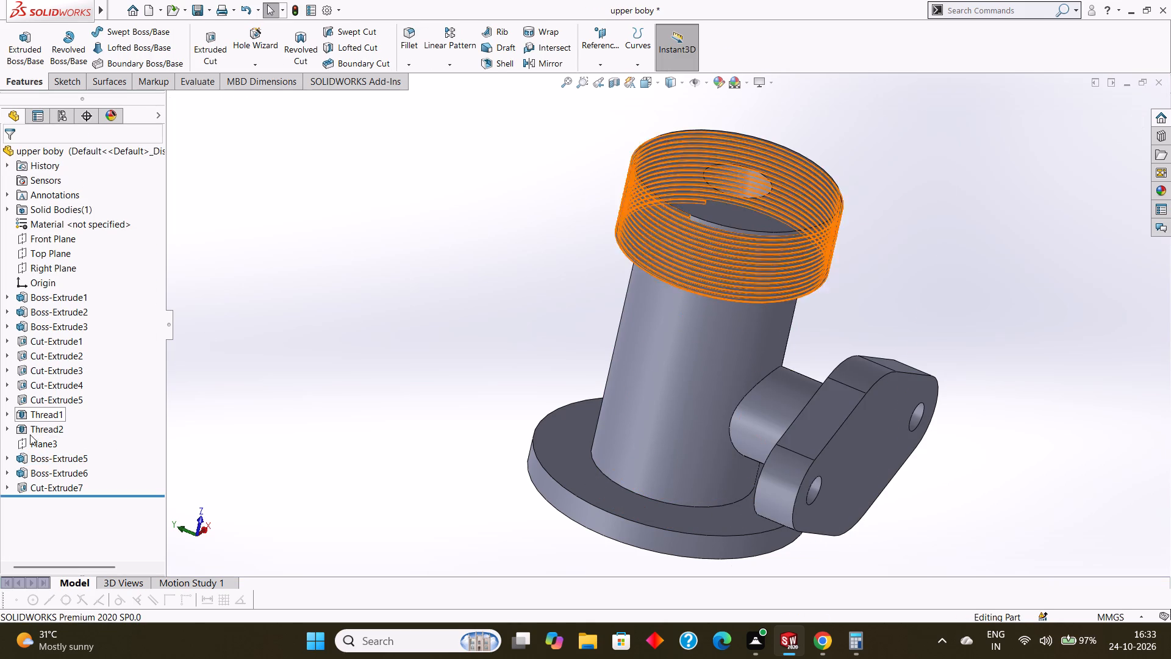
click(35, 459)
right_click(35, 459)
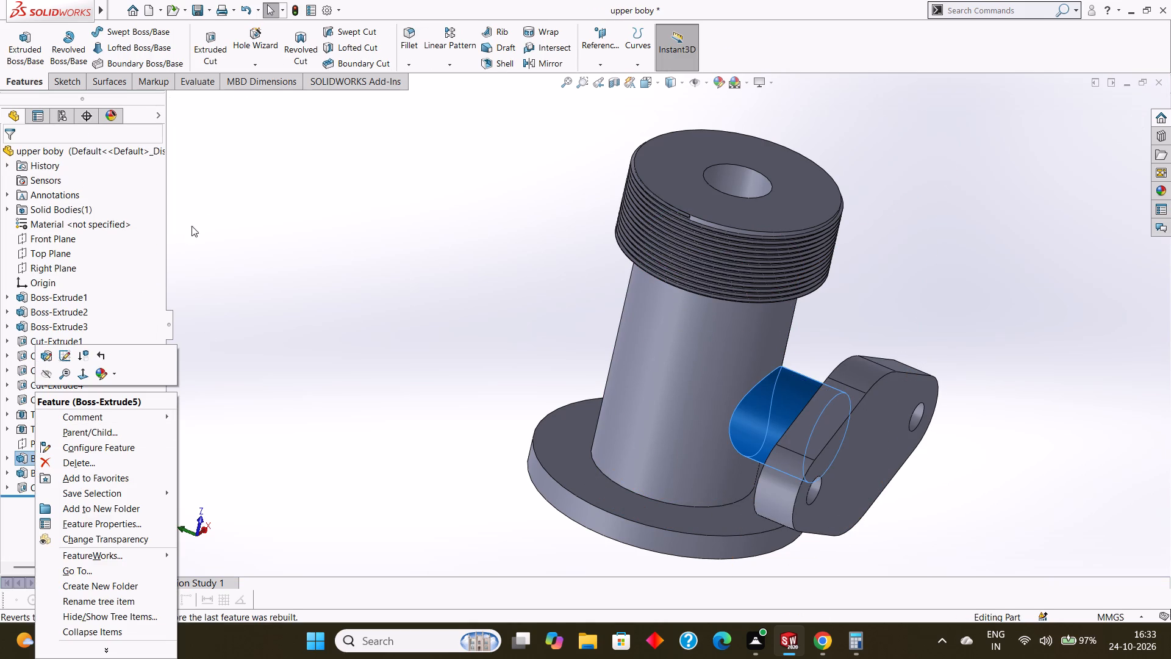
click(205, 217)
Edit the side boss's sketch, set its circle diameter to 32 mm, and exit the sketch to rebuild the part.
click(8, 459)
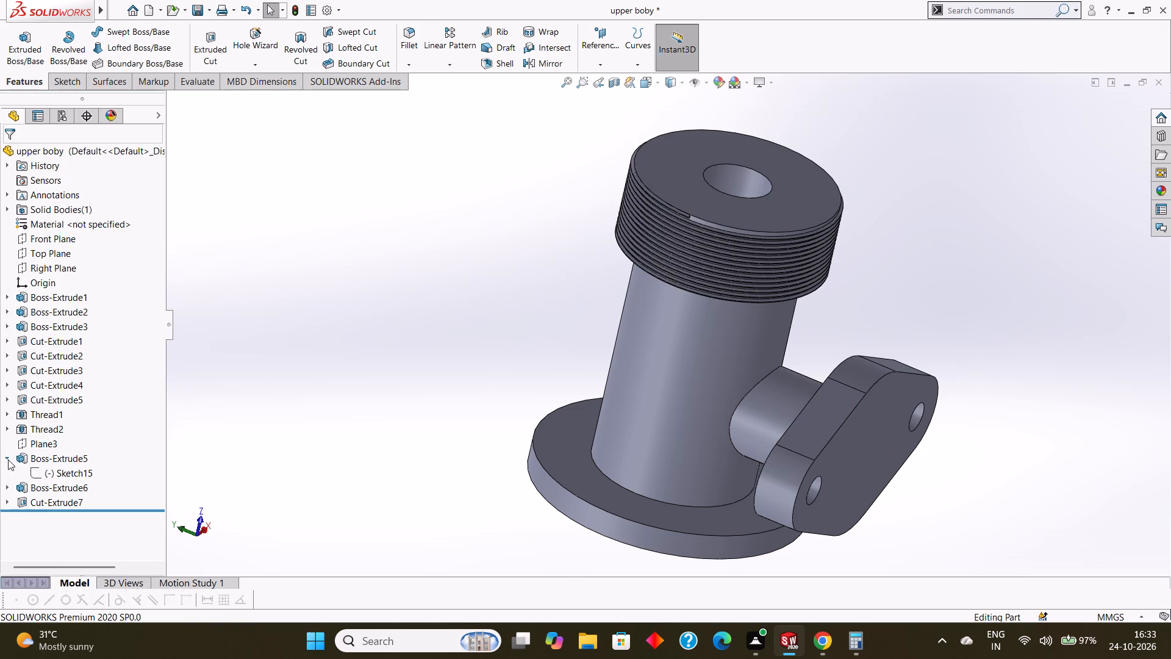
click(62, 475)
click(71, 438)
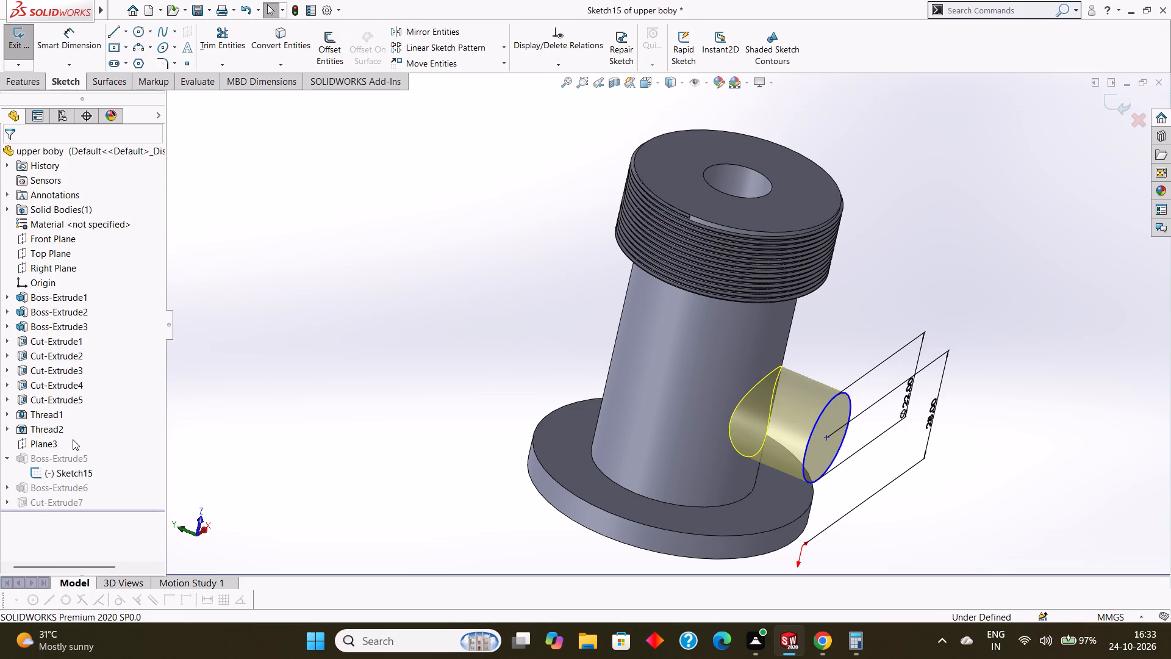
middle_drag(973, 442, 923, 398)
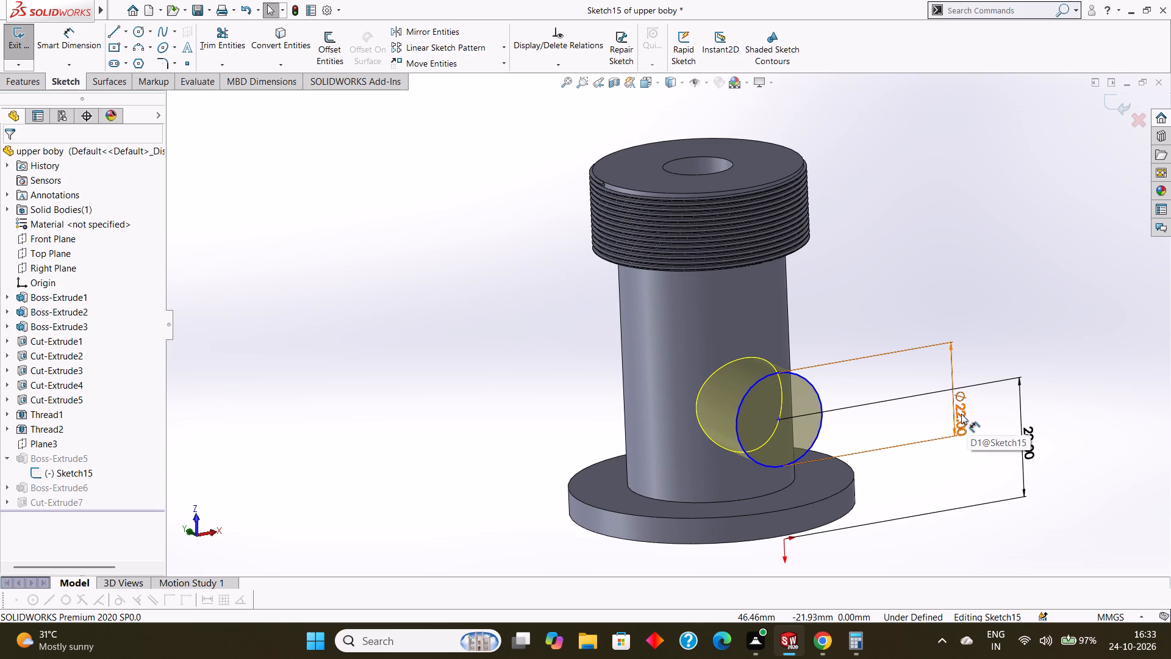
middle_drag(979, 414, 985, 434)
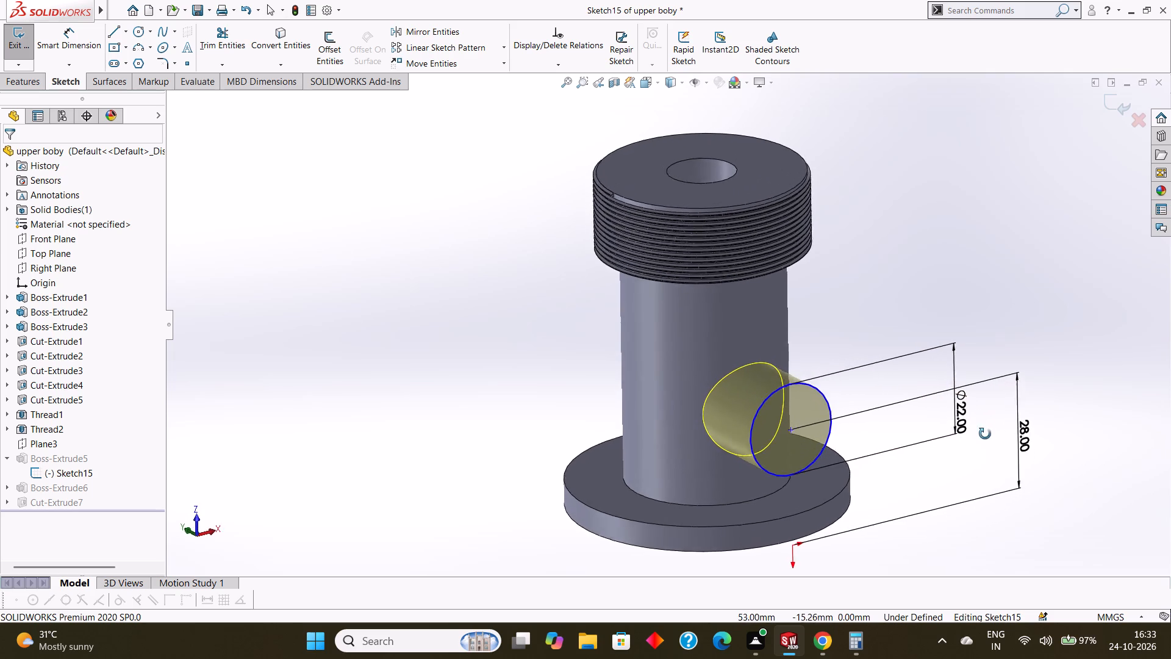
middle_drag(985, 434, 969, 345)
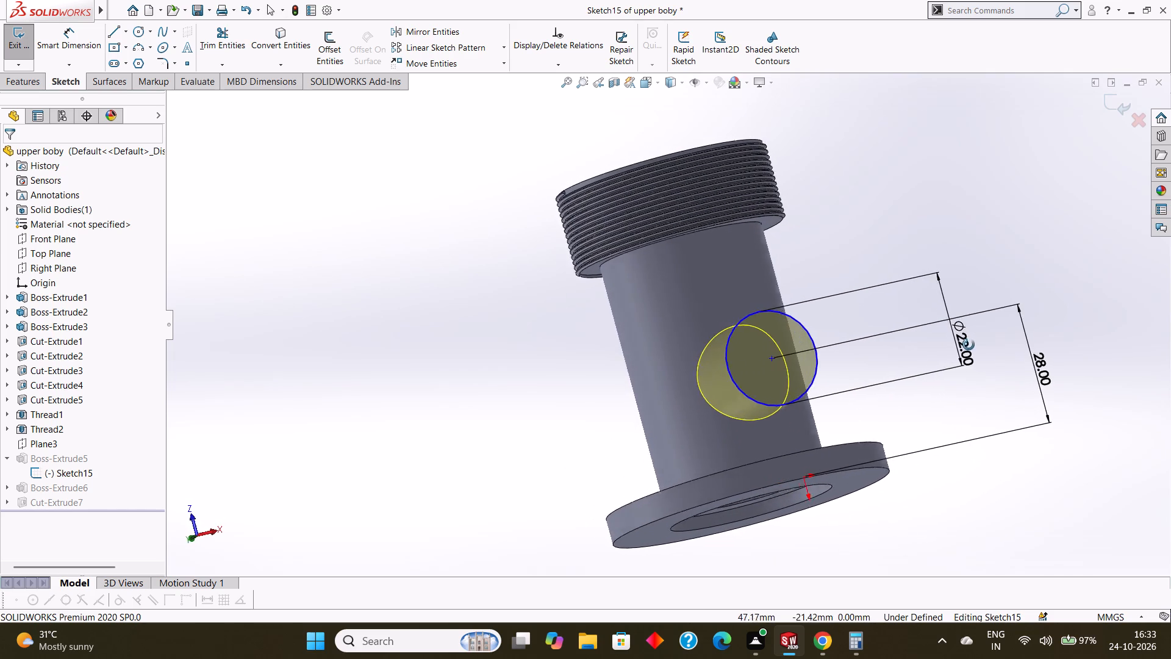
middle_drag(969, 345, 989, 381)
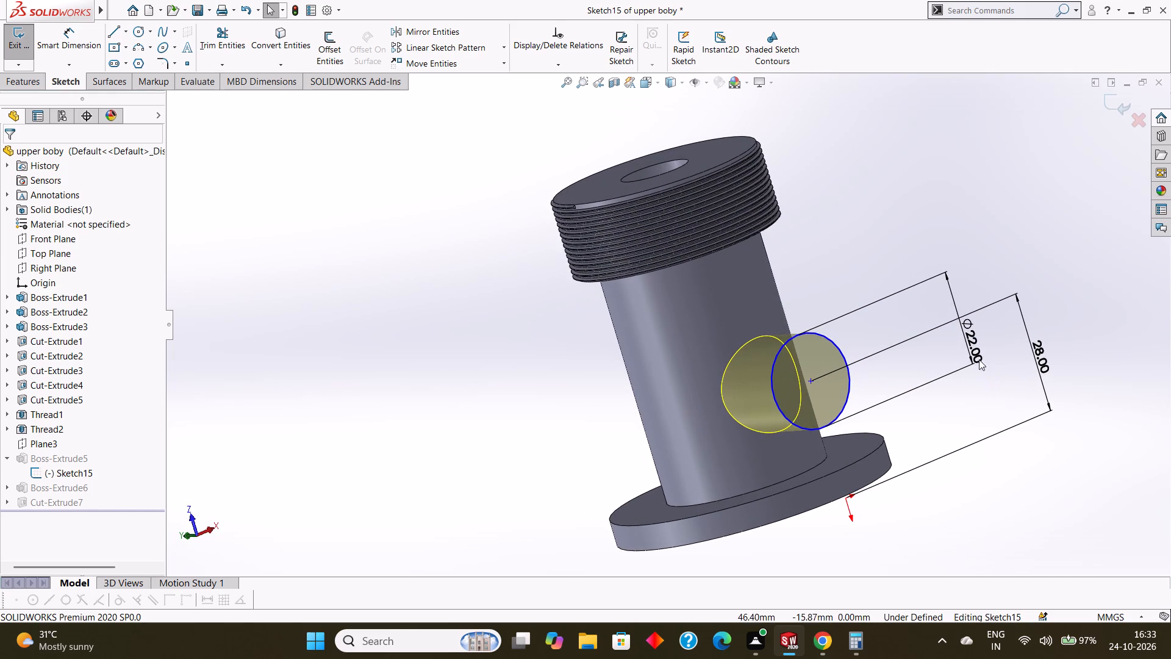
double_click(973, 334)
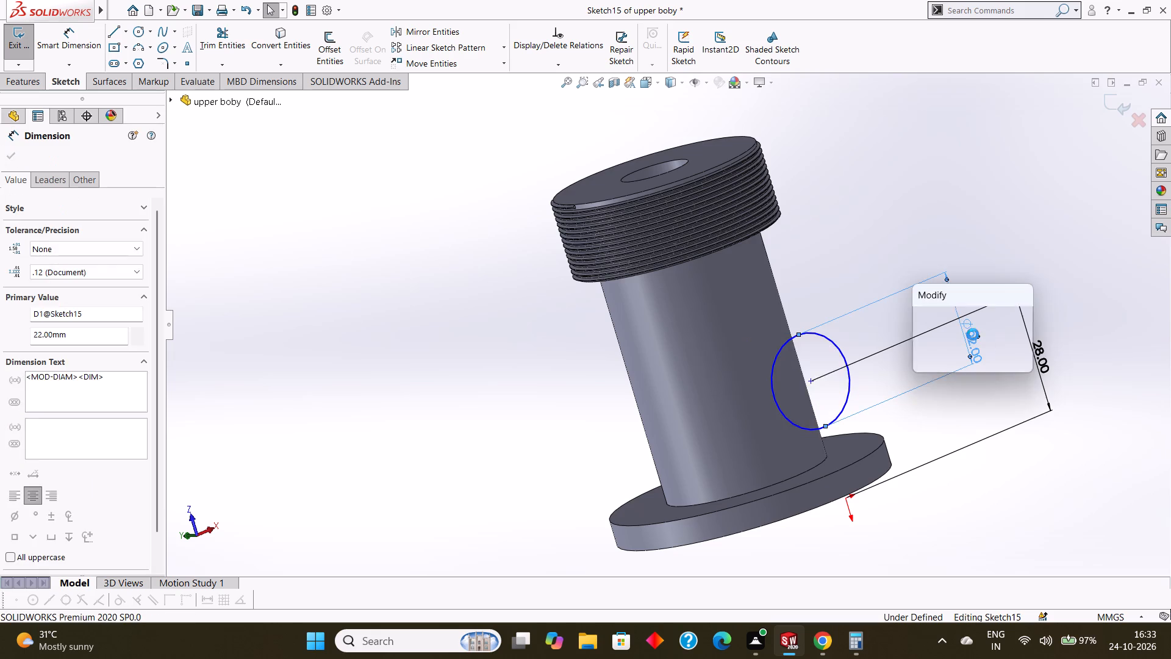
key(BackSpace)
key(3)
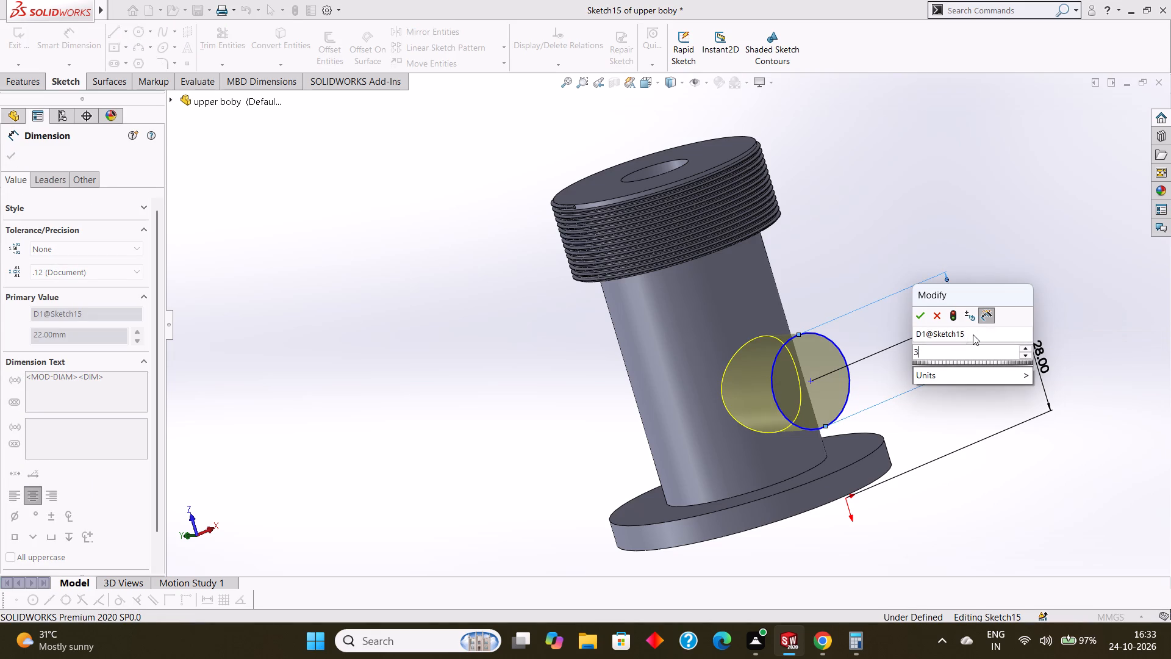
key(2)
key(Return)
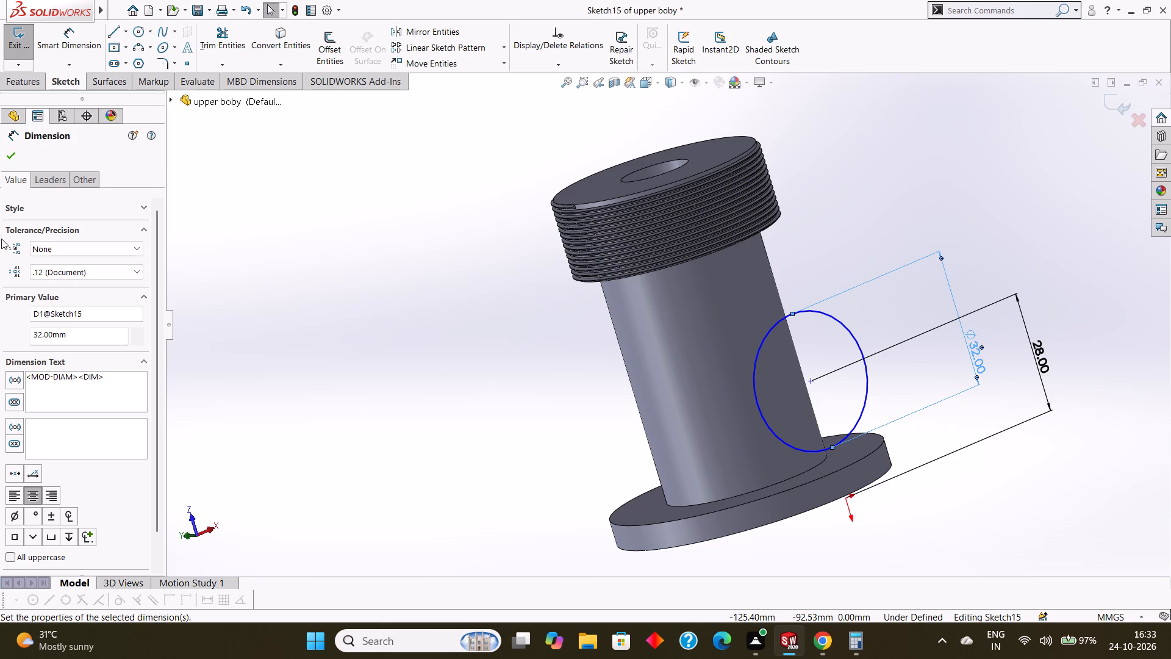
click(10, 160)
middle_drag(346, 237, 363, 237)
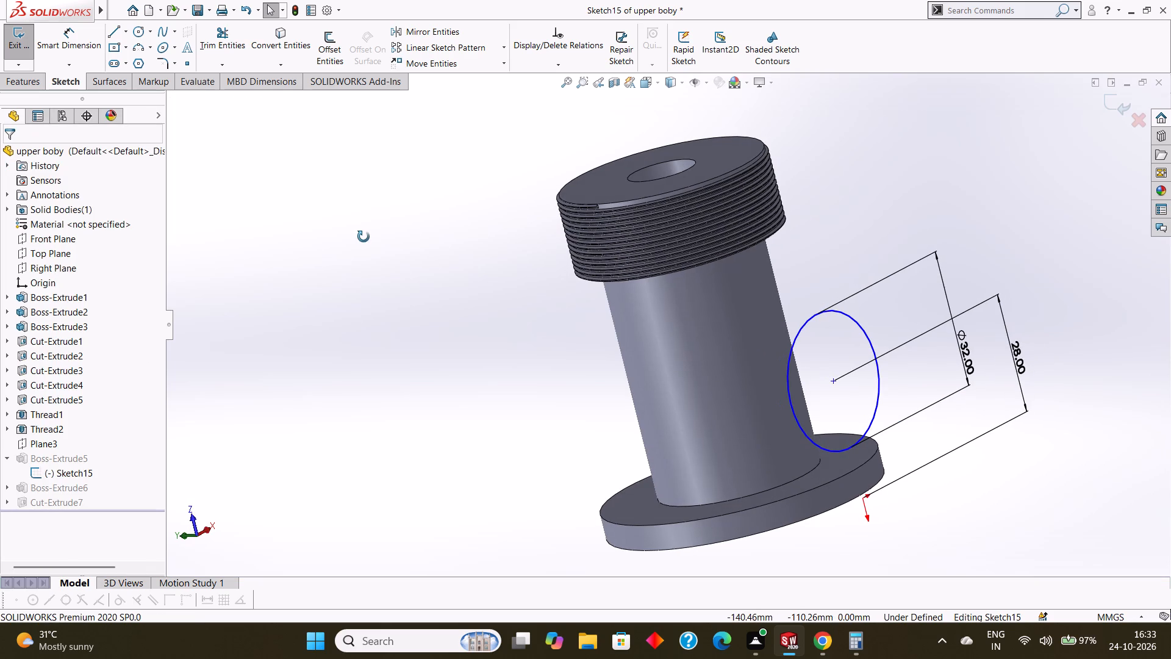
middle_drag(363, 237, 363, 237)
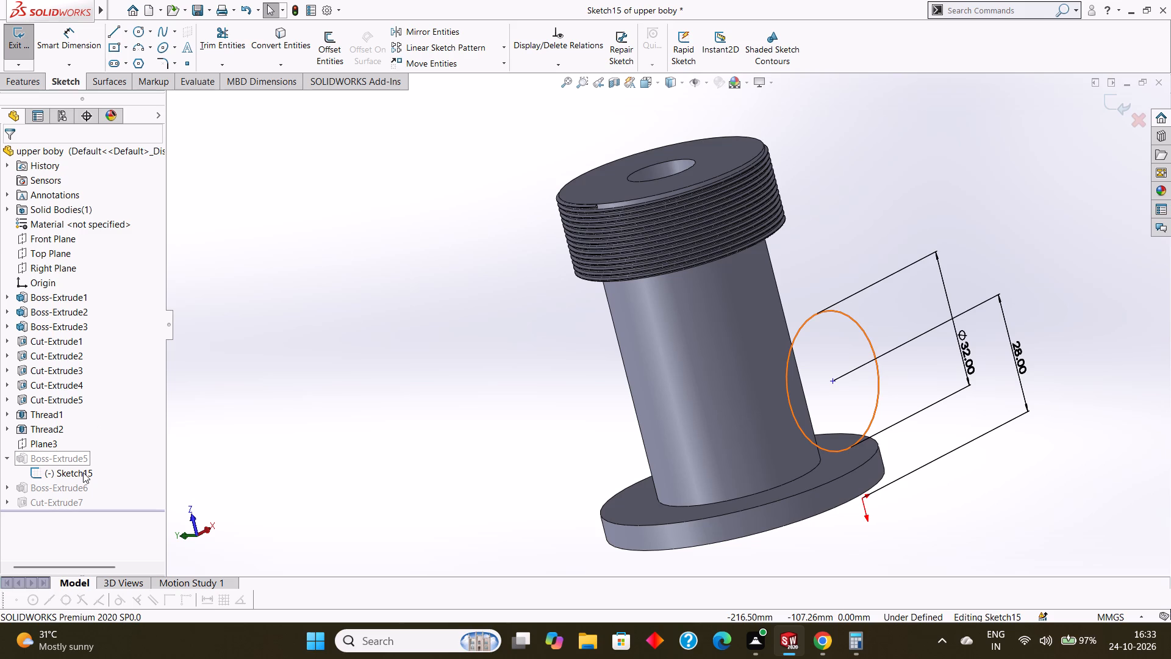
click(83, 472)
click(297, 425)
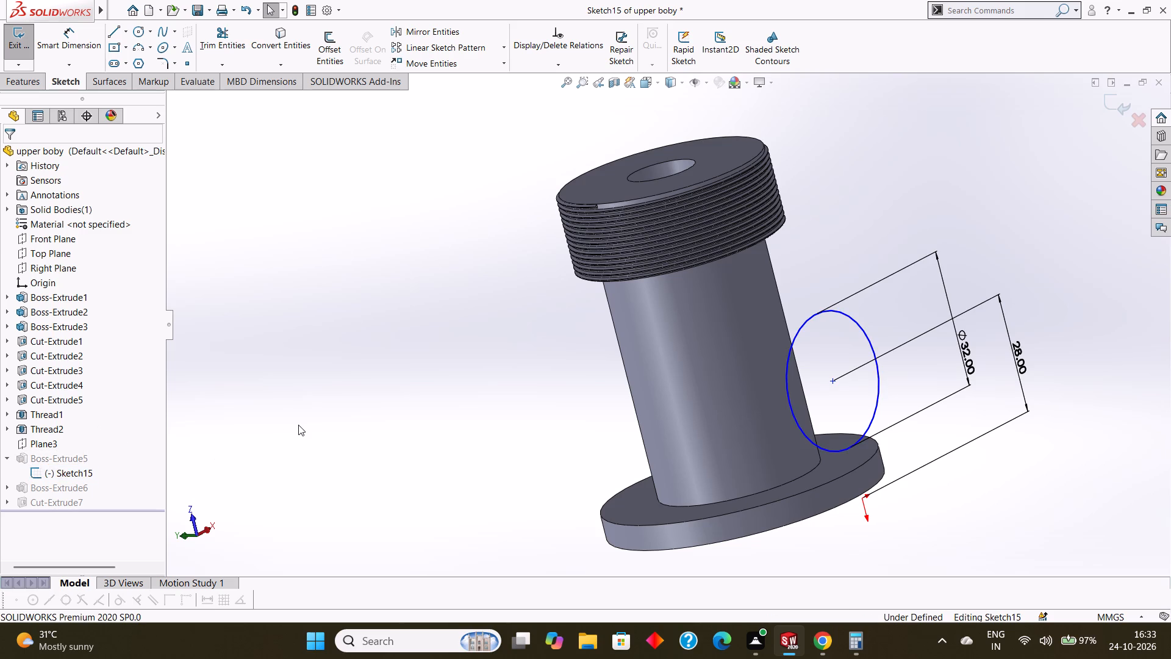
middle_click(298, 425)
click(23, 43)
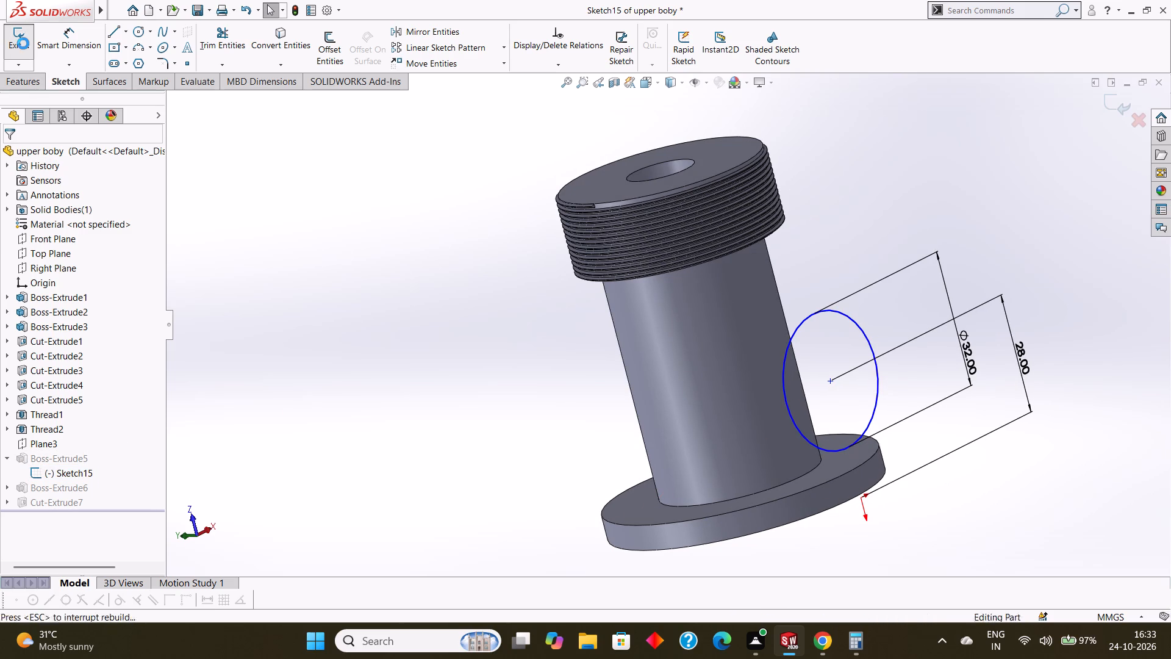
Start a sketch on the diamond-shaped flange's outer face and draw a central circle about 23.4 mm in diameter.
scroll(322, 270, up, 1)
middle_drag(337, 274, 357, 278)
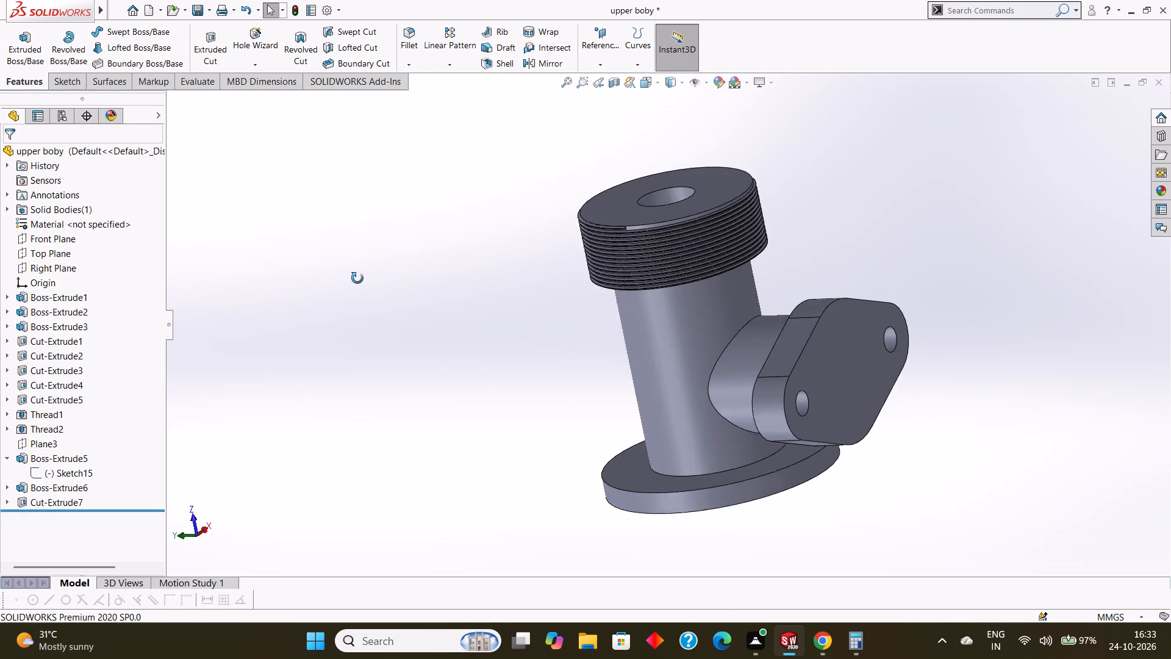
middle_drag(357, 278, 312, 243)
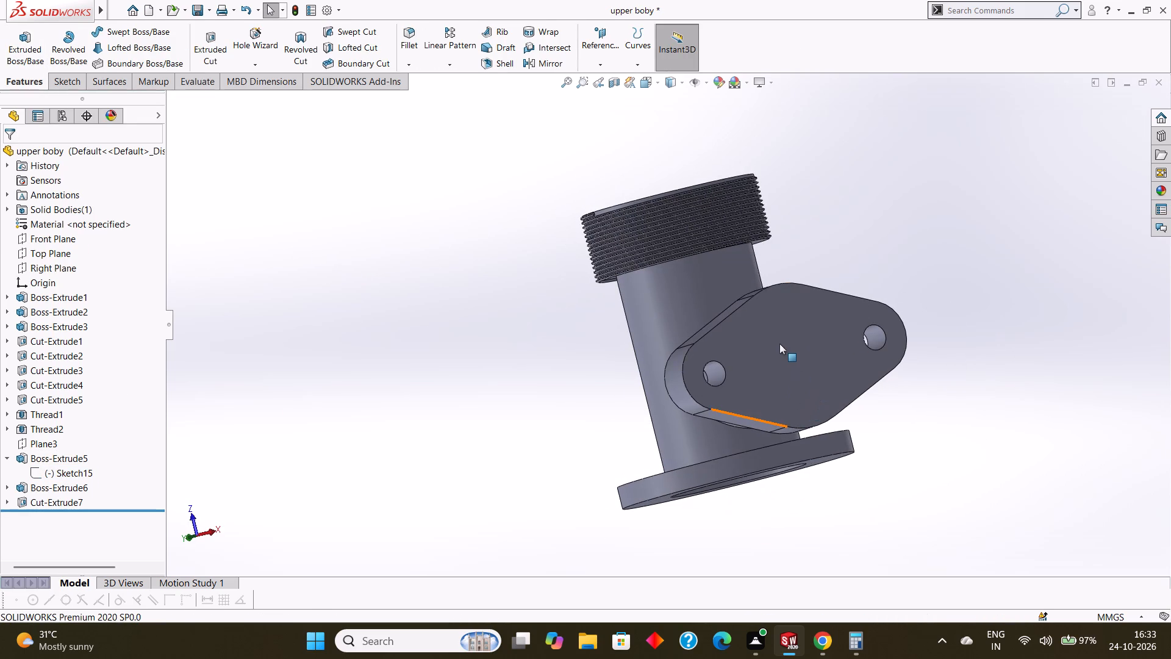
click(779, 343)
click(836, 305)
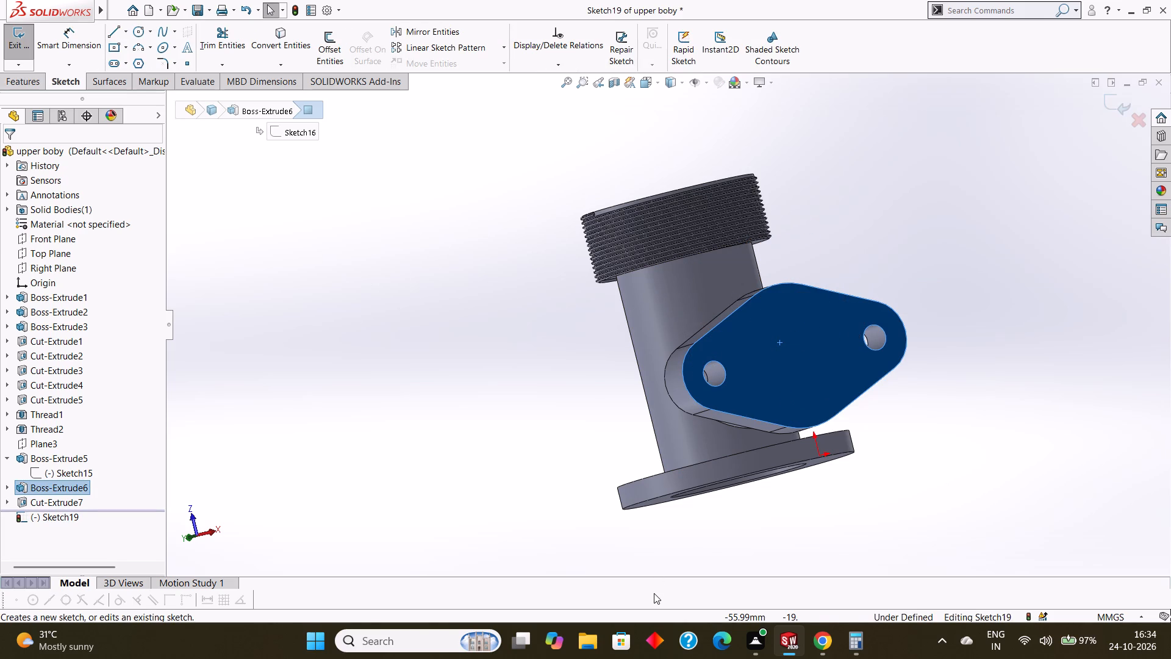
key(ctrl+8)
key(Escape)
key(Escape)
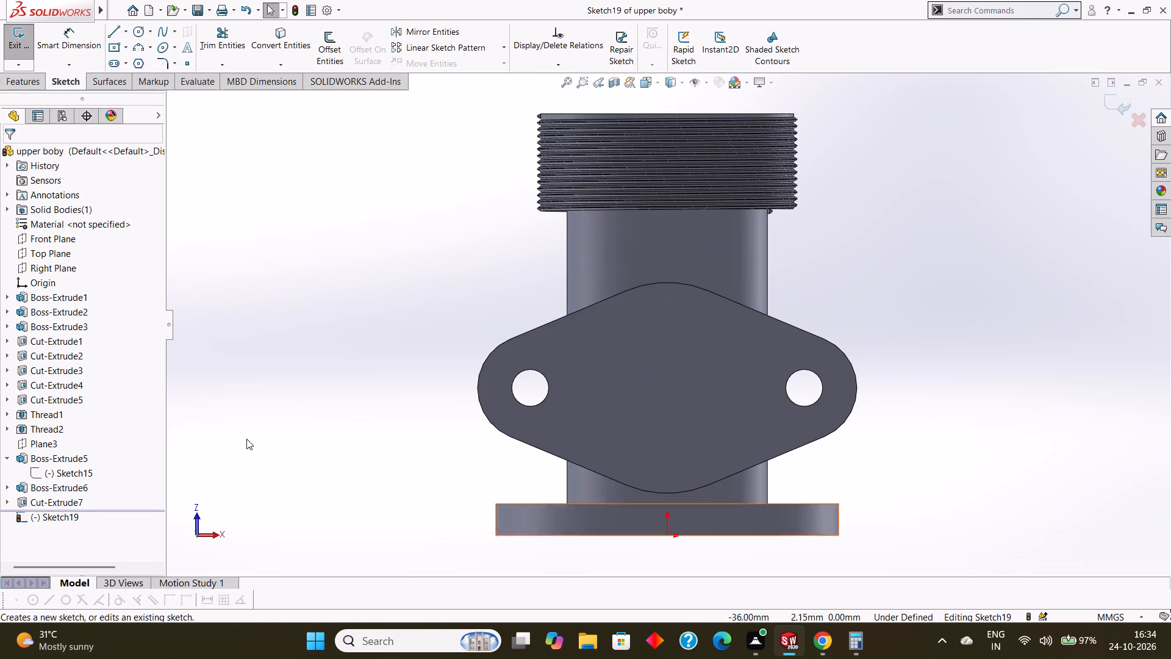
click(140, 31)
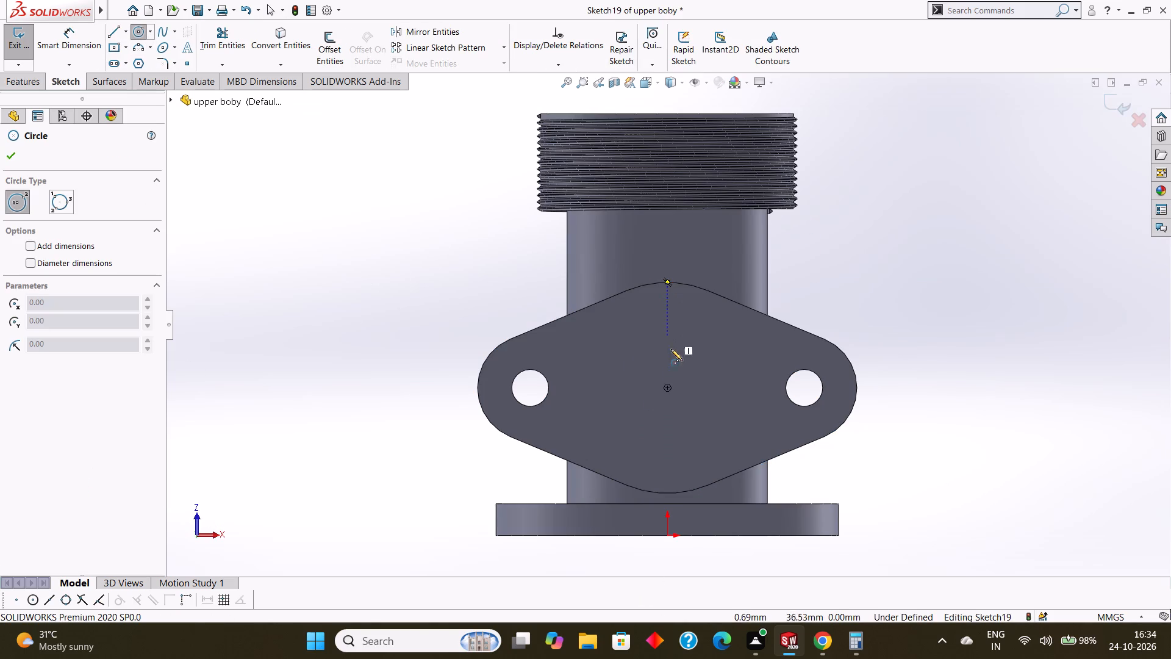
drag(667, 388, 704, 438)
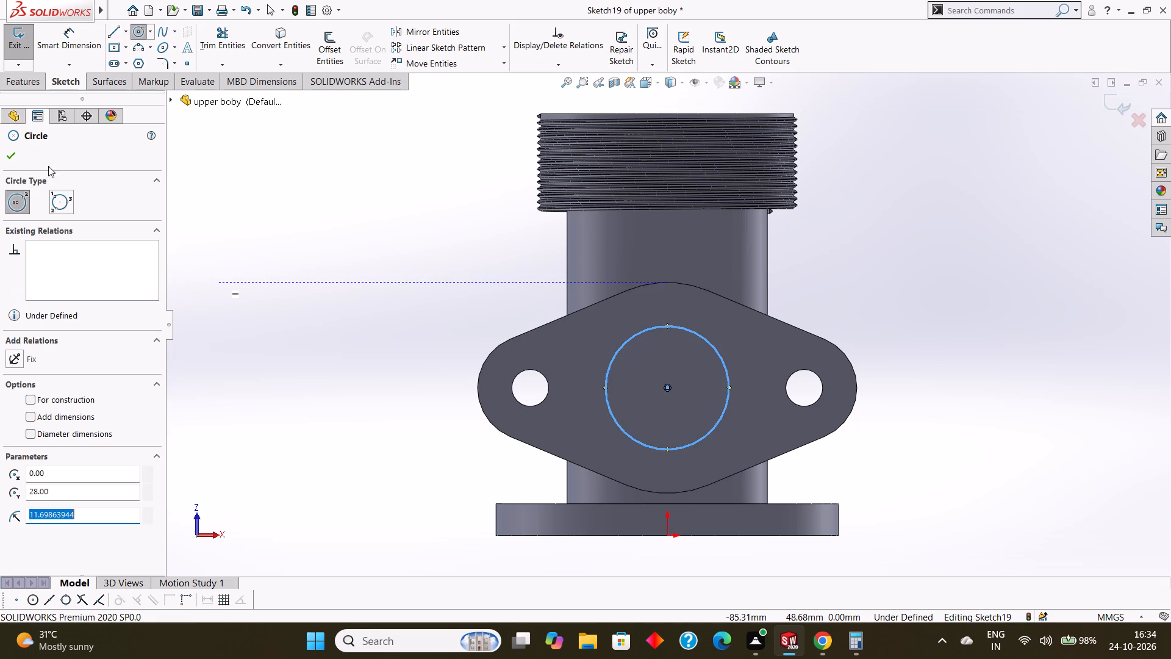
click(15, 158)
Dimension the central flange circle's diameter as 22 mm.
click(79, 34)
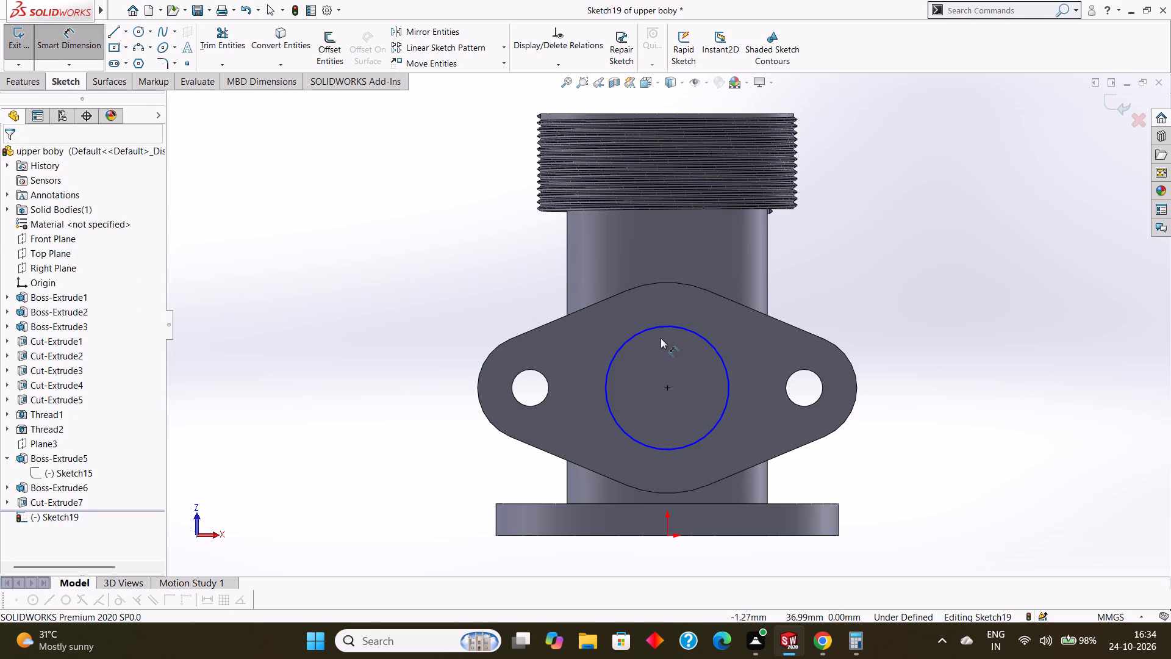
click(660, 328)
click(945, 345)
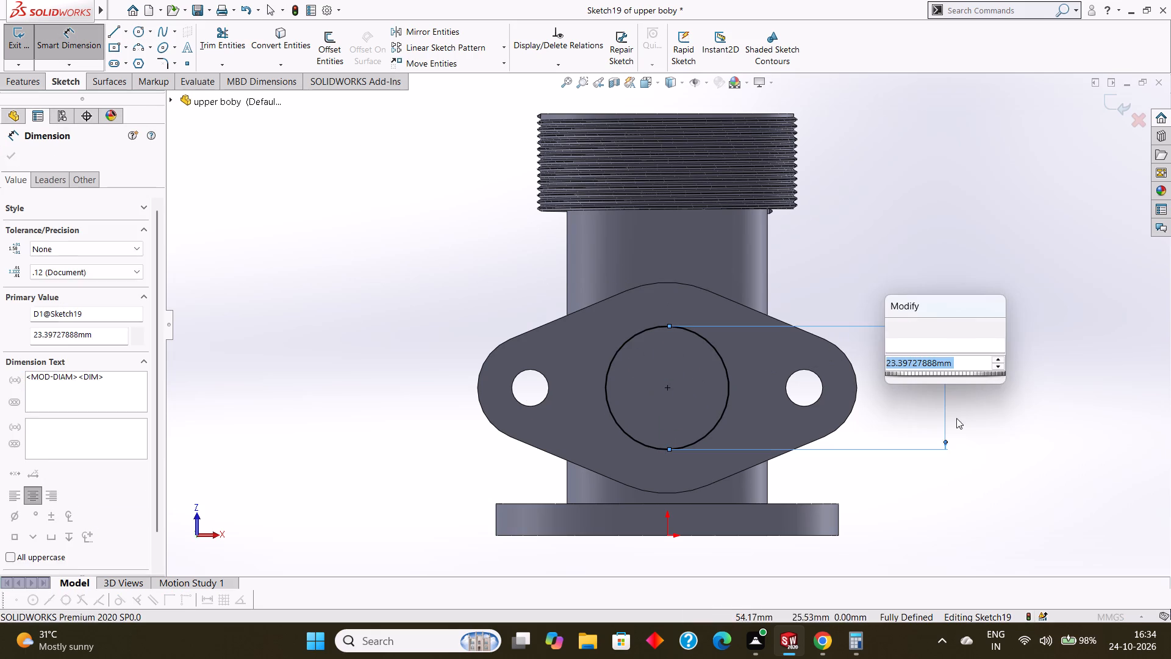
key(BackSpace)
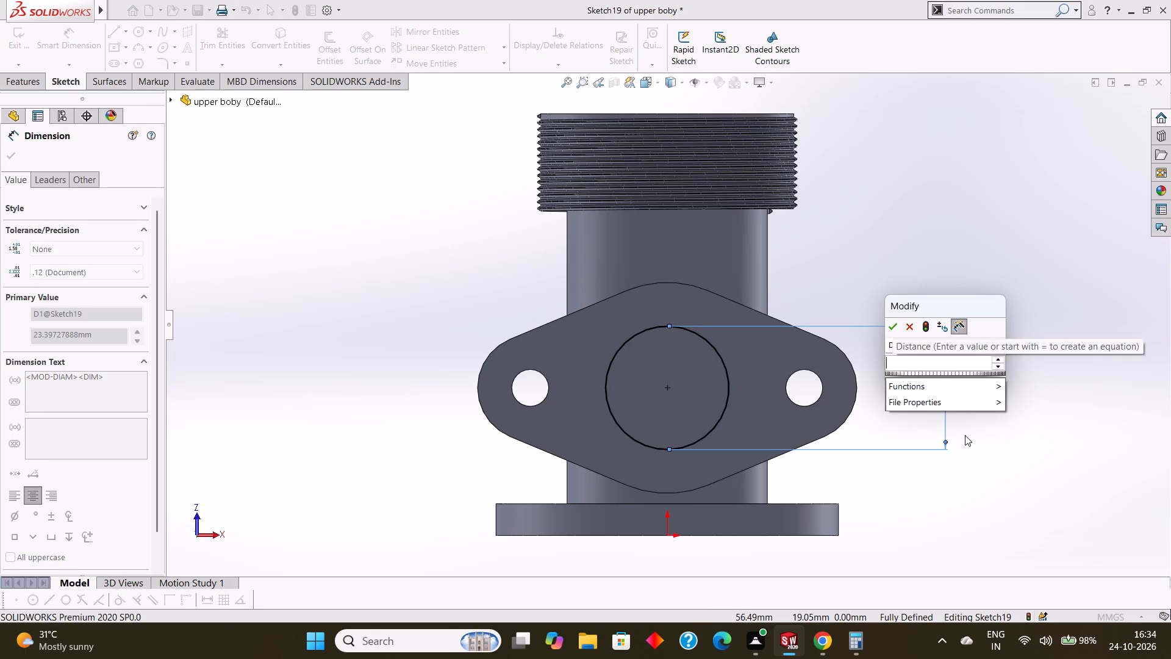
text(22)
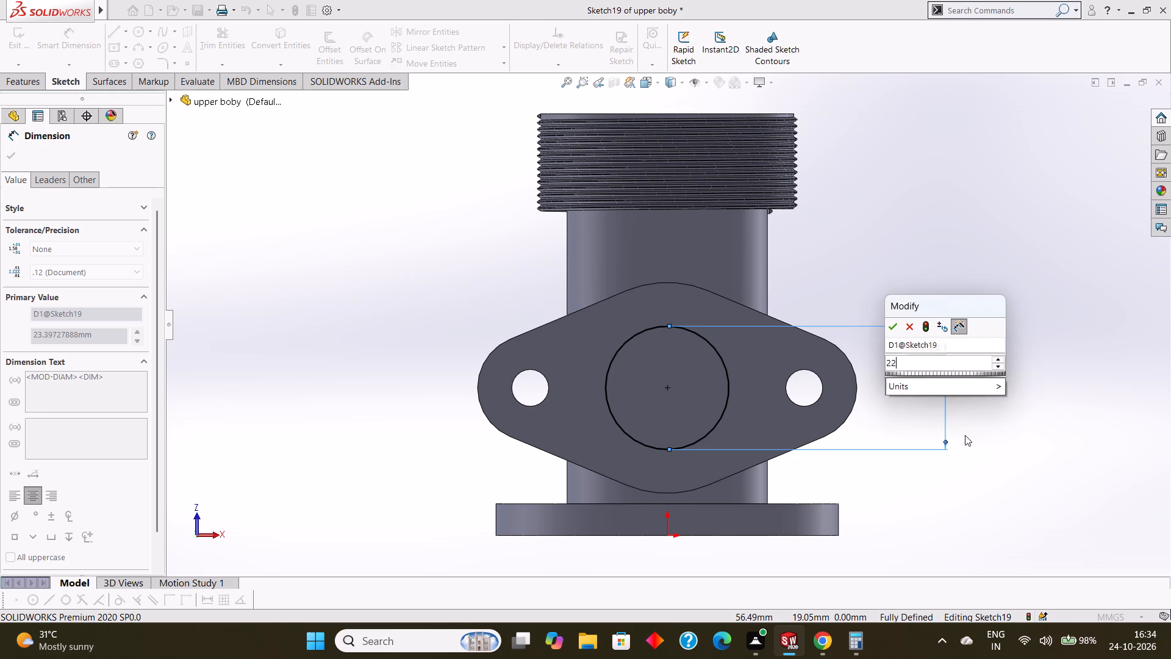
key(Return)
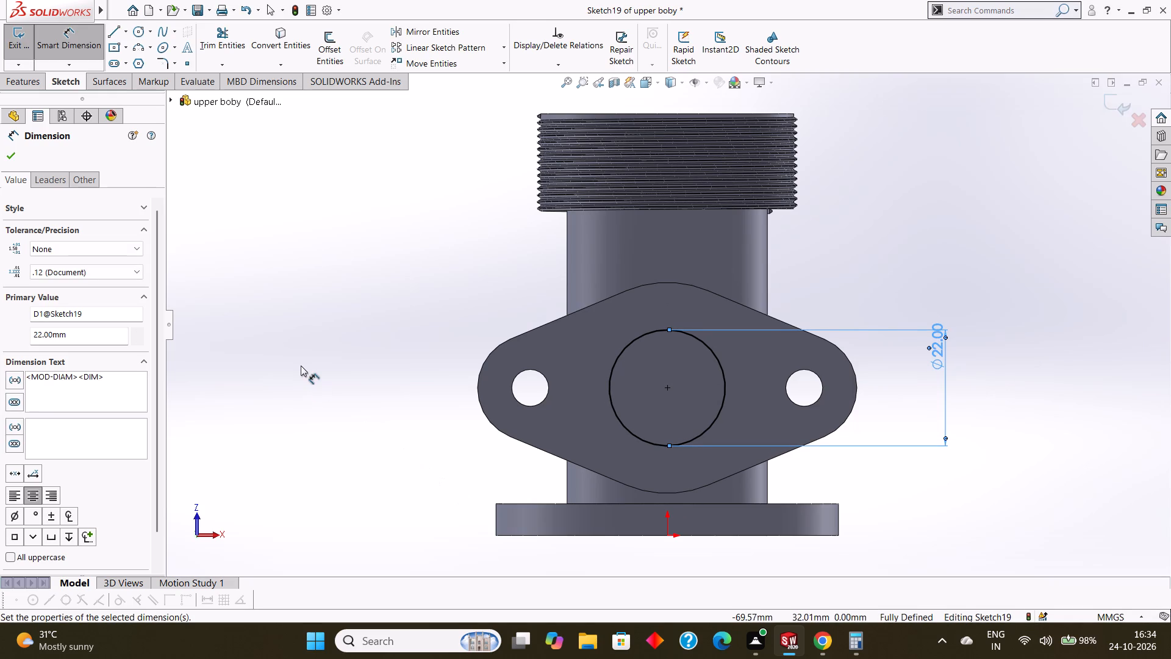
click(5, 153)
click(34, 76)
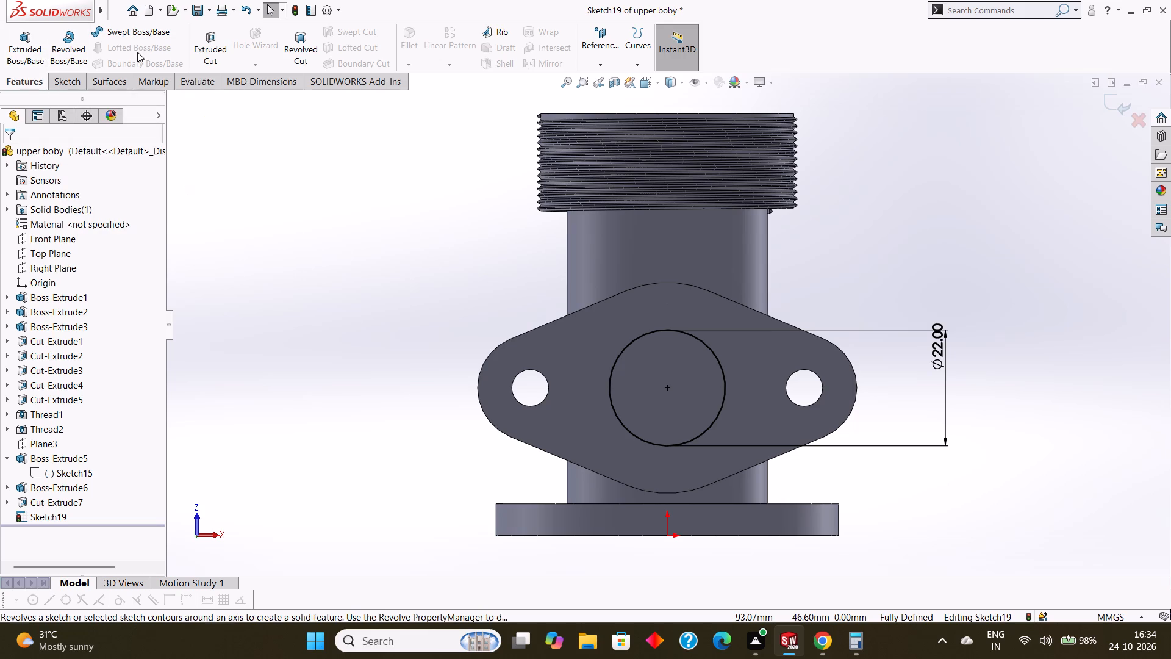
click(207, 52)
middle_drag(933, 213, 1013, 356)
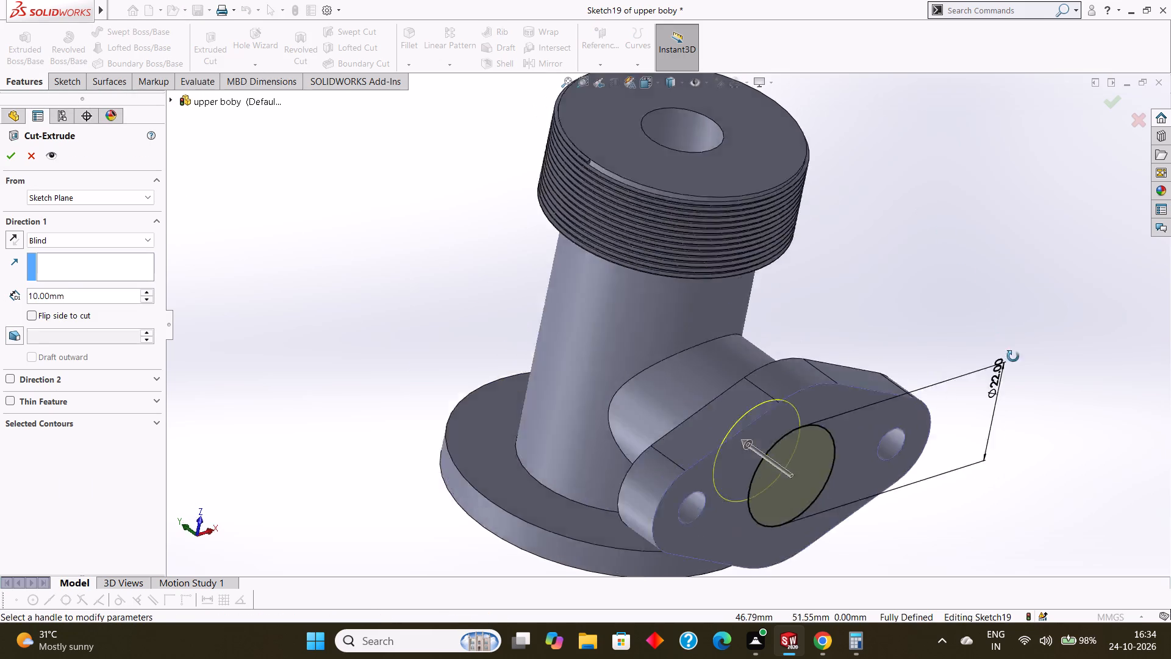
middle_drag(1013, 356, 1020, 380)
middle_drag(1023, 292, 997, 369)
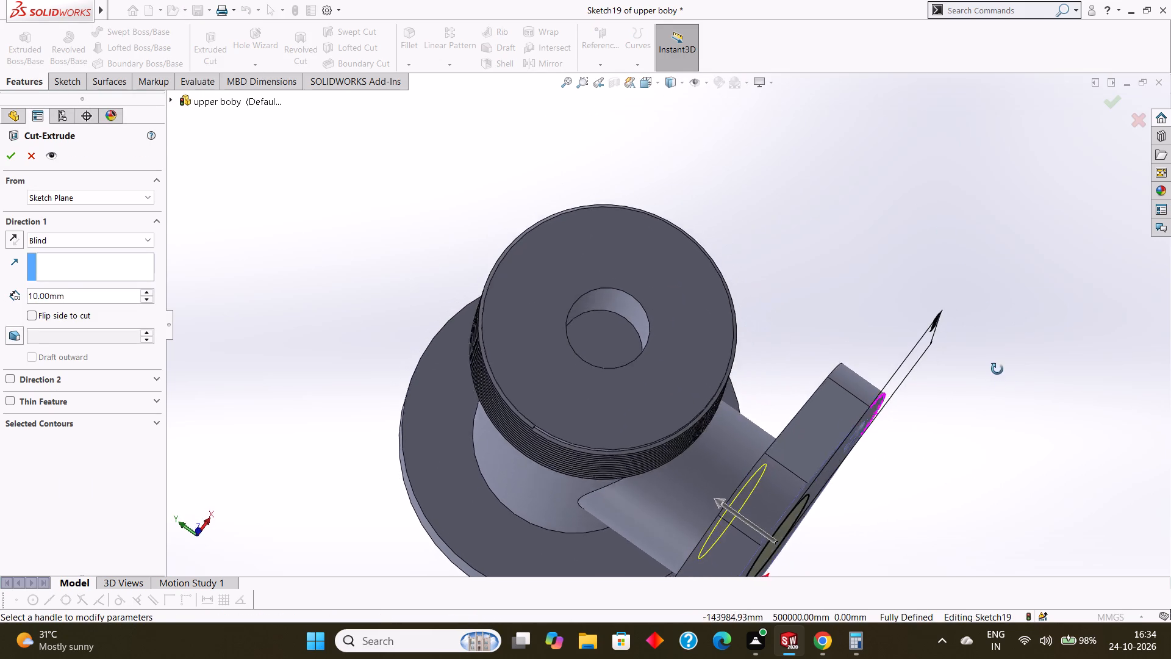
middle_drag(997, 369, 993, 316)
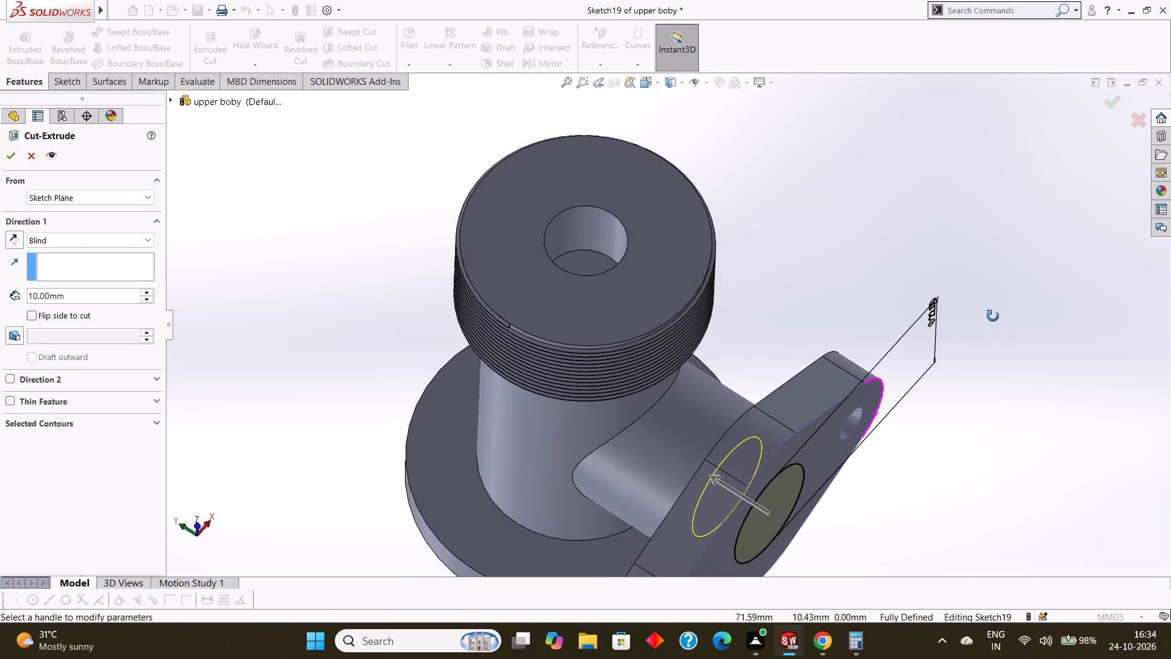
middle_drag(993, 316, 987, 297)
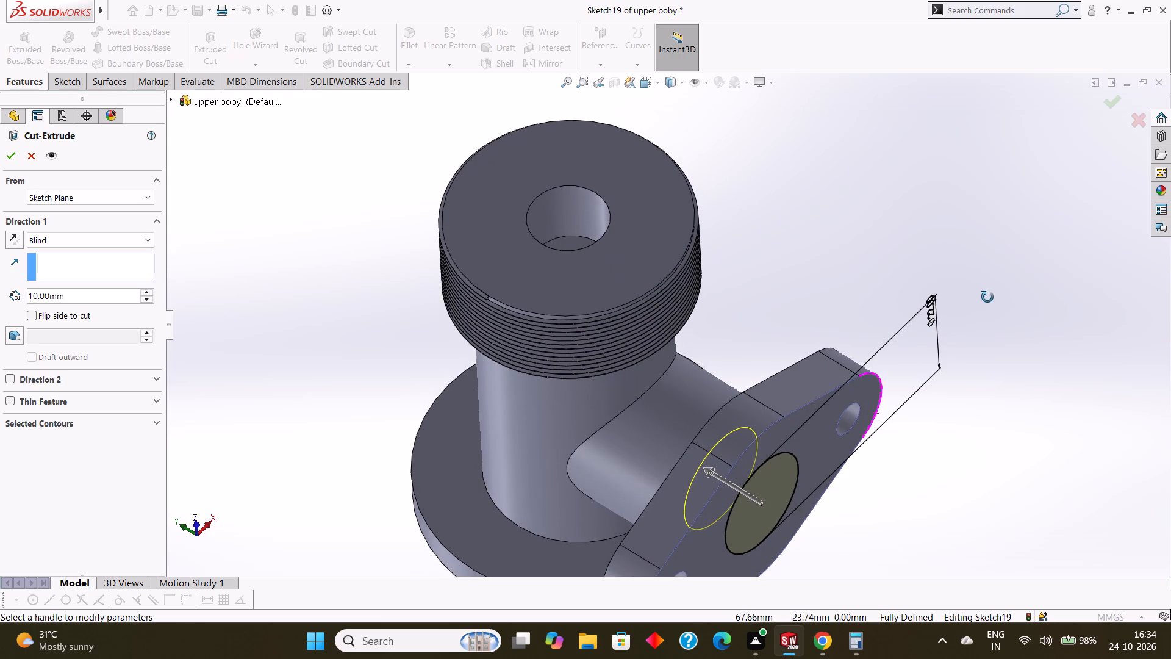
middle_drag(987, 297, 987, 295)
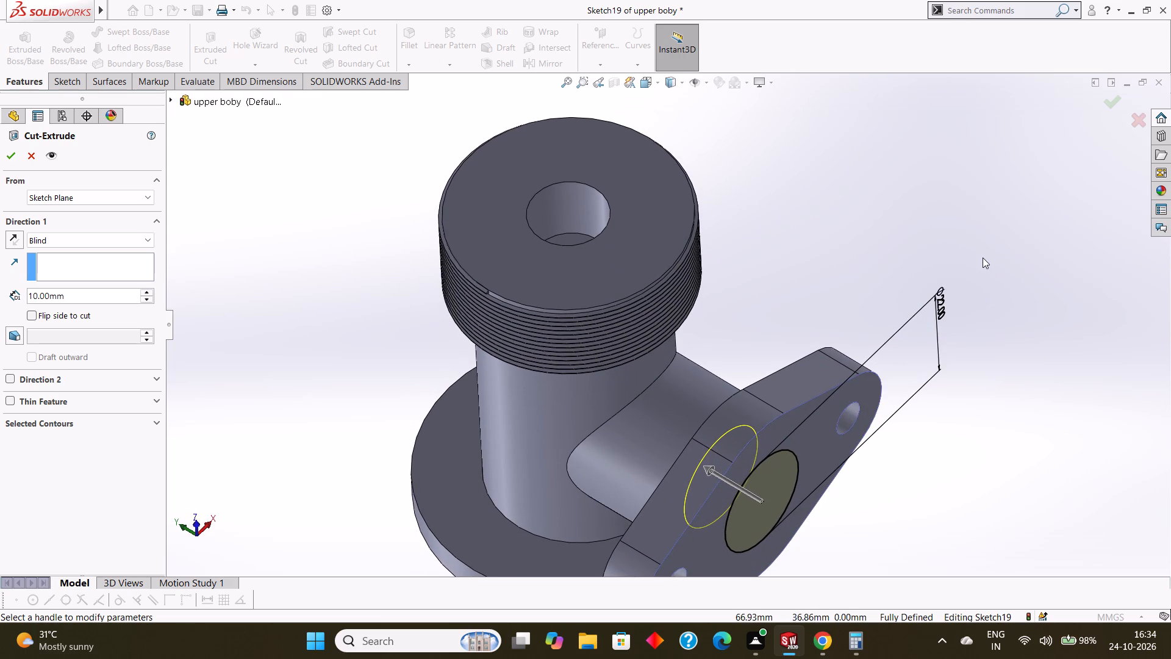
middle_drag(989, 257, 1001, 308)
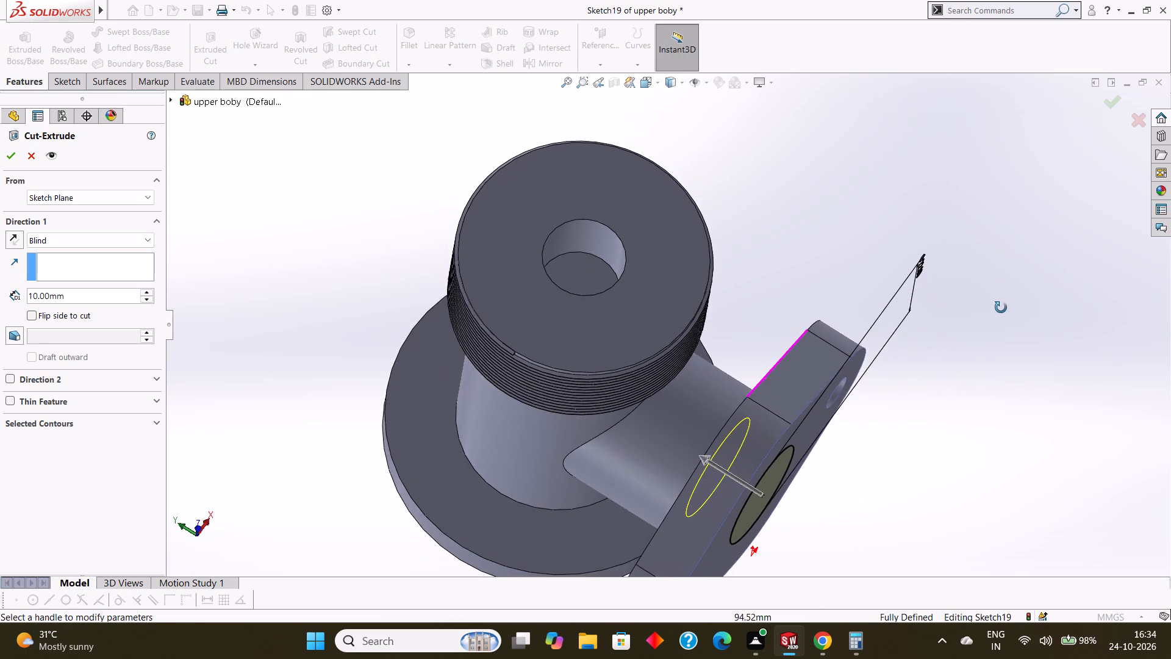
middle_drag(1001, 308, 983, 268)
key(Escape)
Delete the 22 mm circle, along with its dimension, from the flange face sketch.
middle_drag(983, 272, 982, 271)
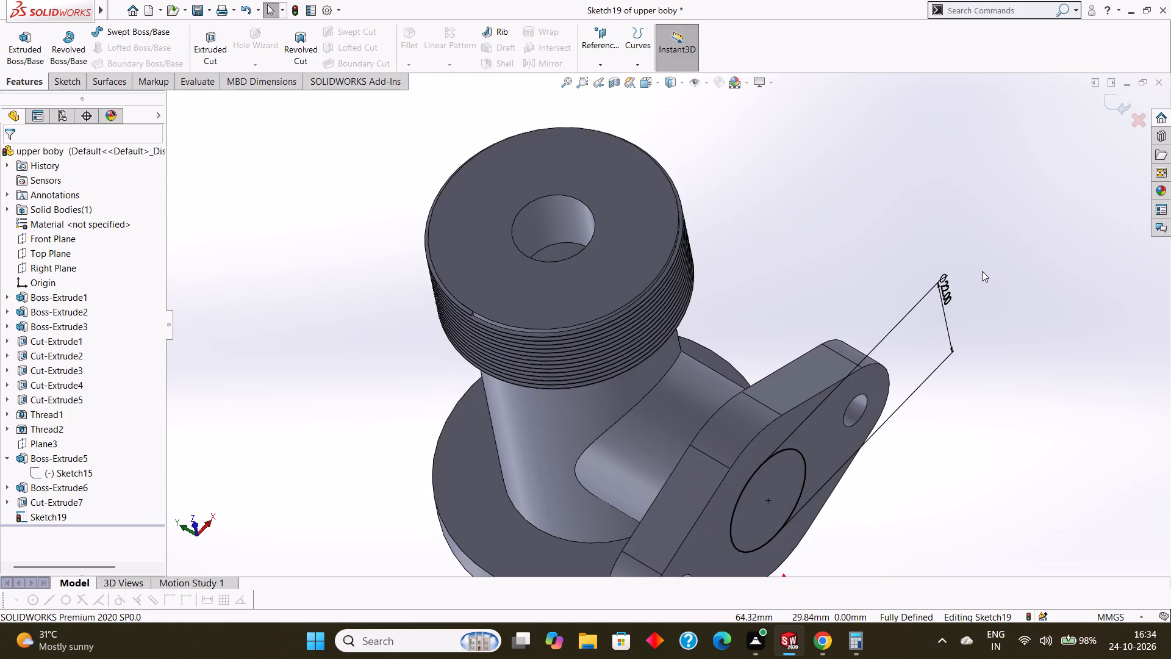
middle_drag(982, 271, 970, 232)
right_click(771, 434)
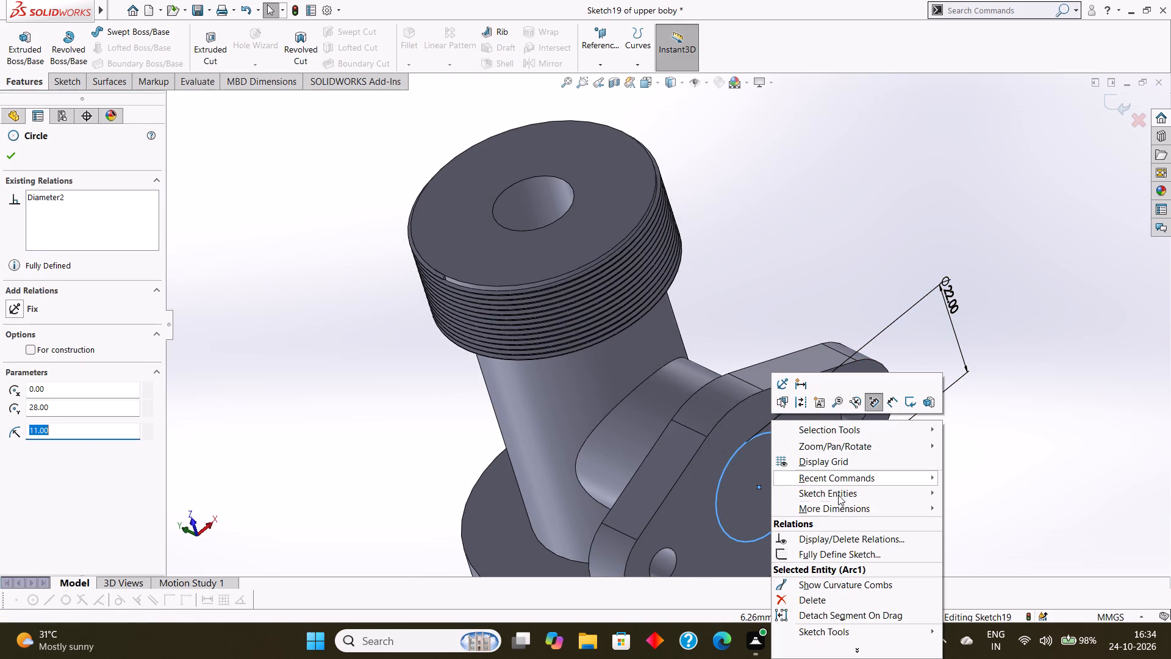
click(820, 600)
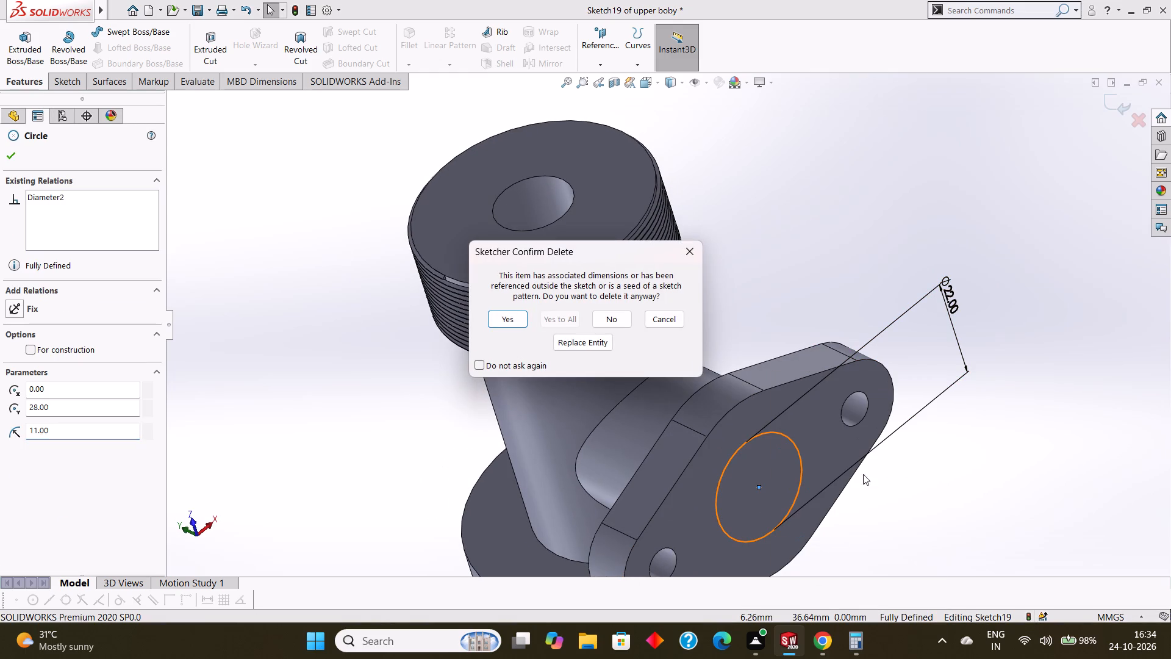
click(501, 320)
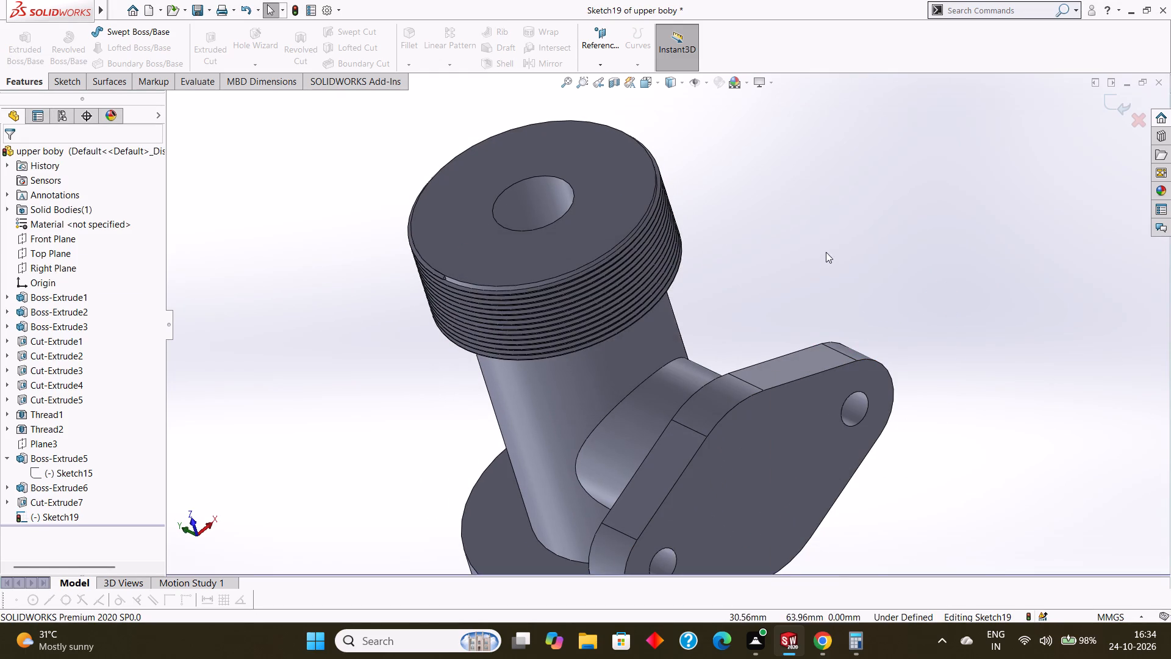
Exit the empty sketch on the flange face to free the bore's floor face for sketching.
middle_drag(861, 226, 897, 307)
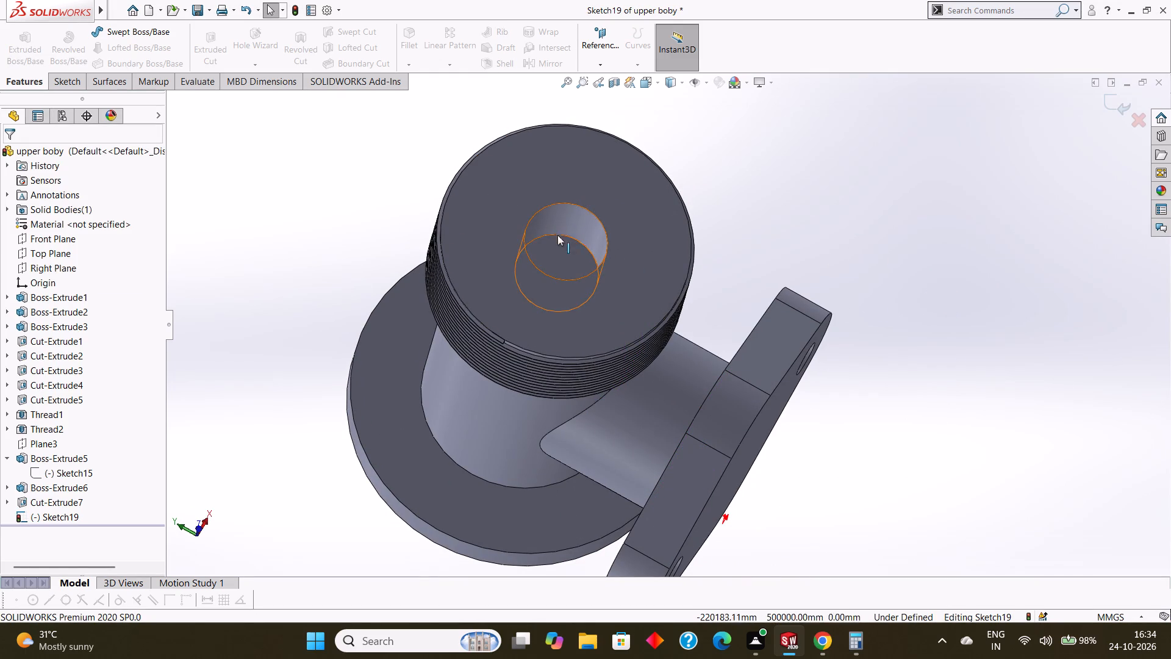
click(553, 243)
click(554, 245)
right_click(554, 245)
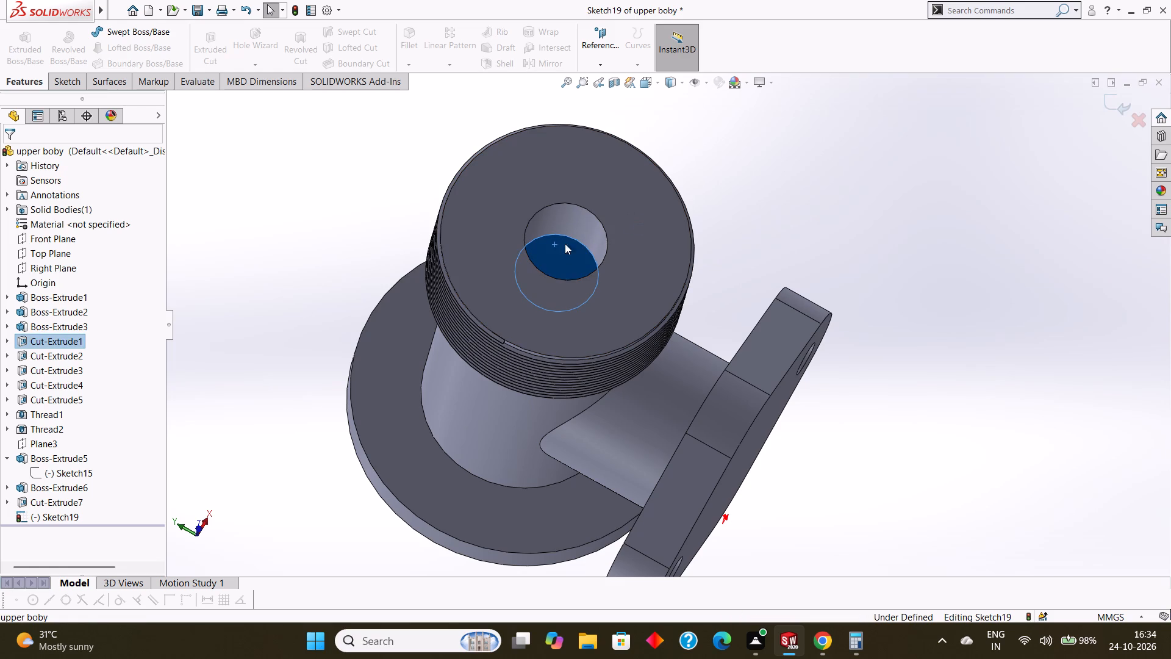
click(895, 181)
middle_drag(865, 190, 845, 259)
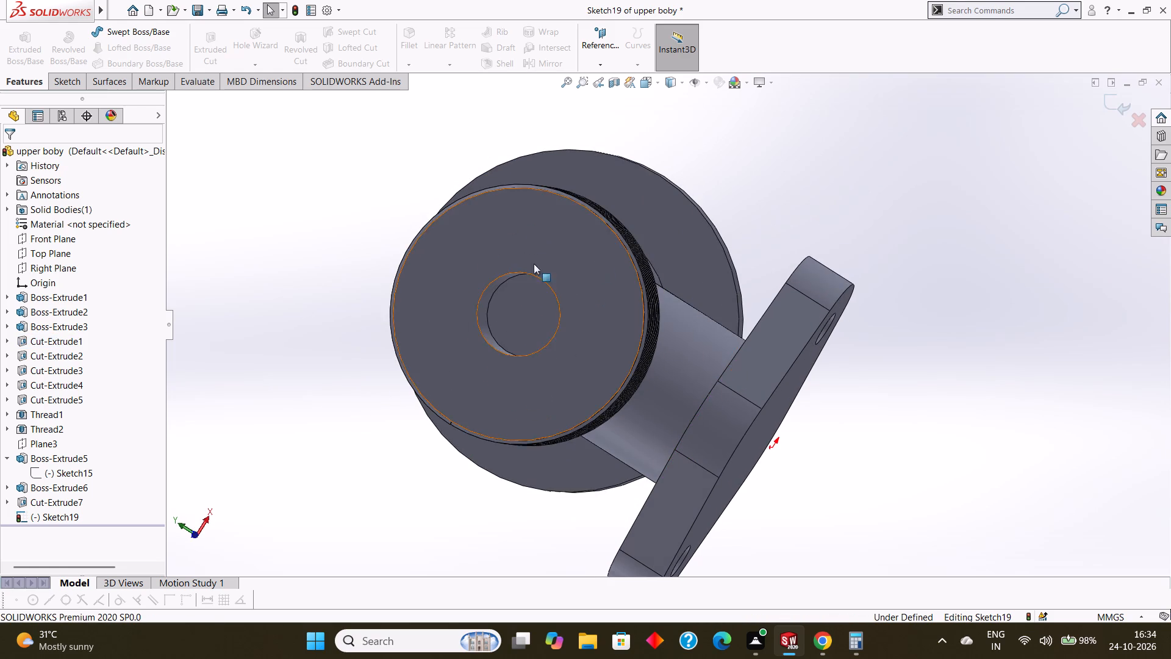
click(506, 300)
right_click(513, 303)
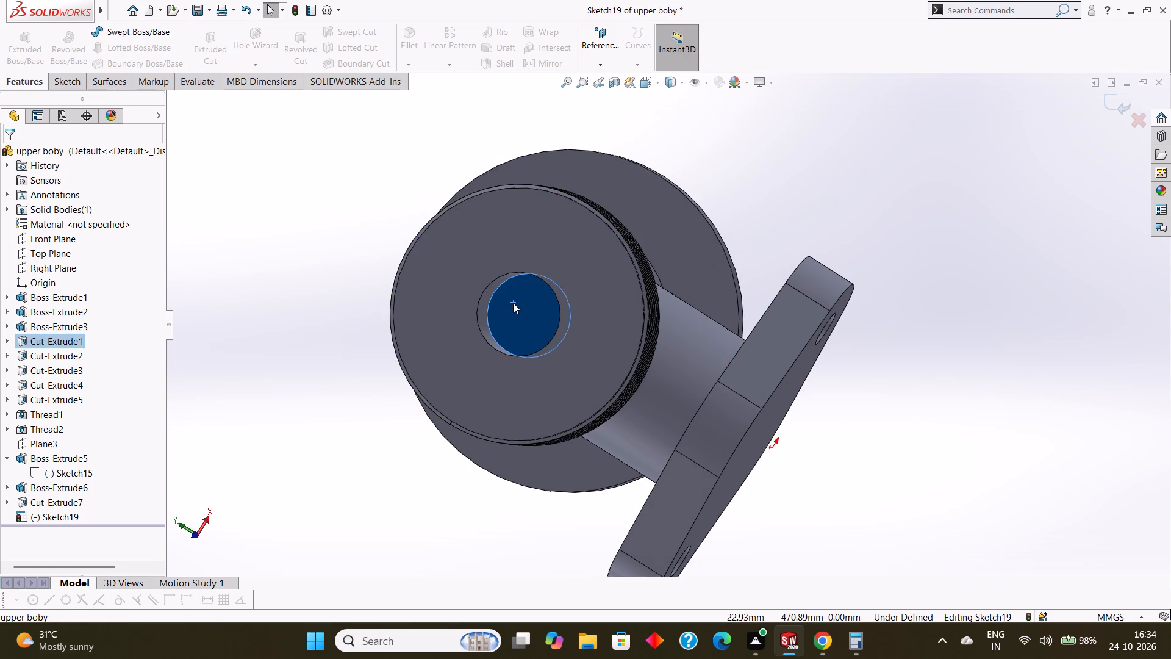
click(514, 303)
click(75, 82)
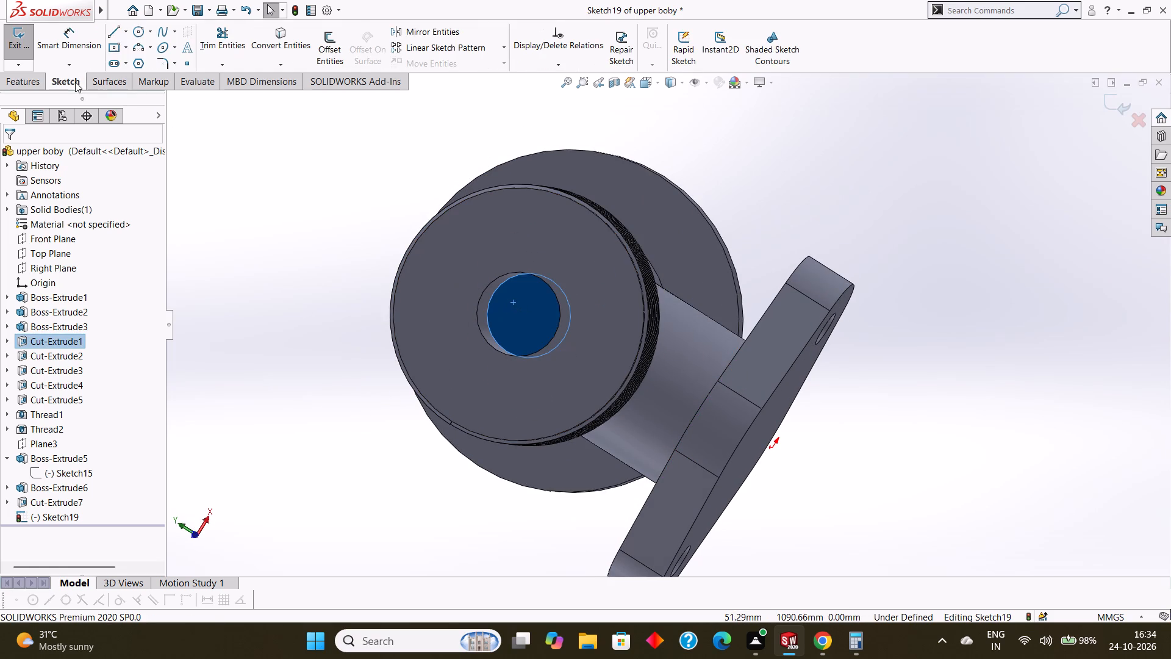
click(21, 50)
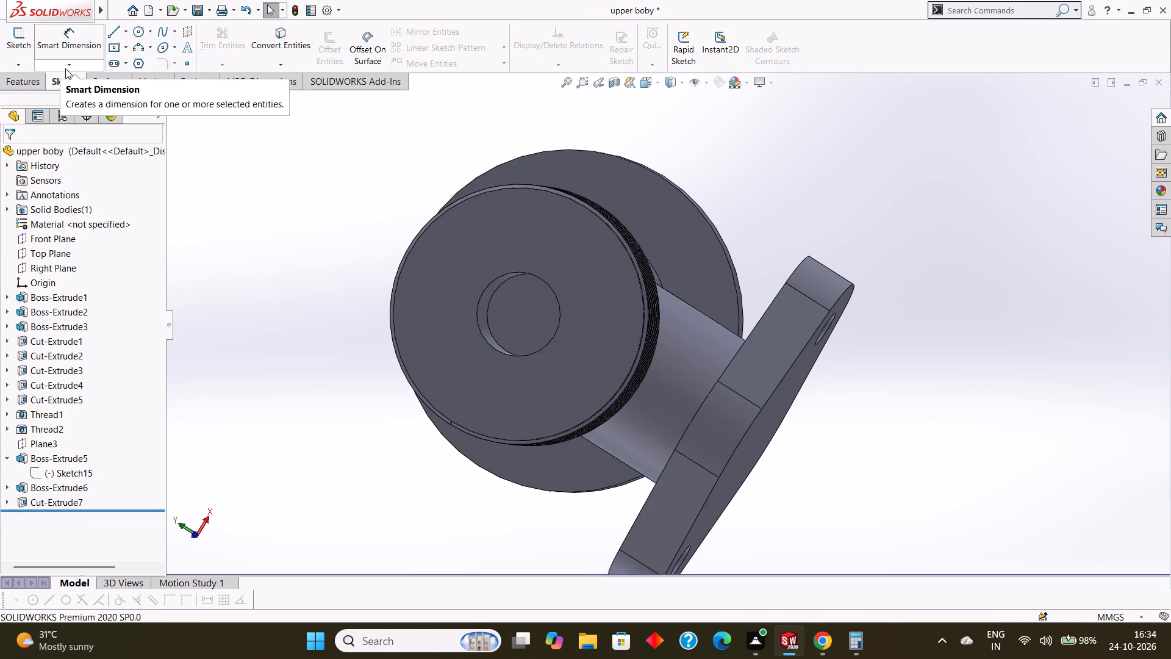
Start a sketch on the floor face of the top bore and draw an 8 mm radius circle centred on the origin.
click(530, 314)
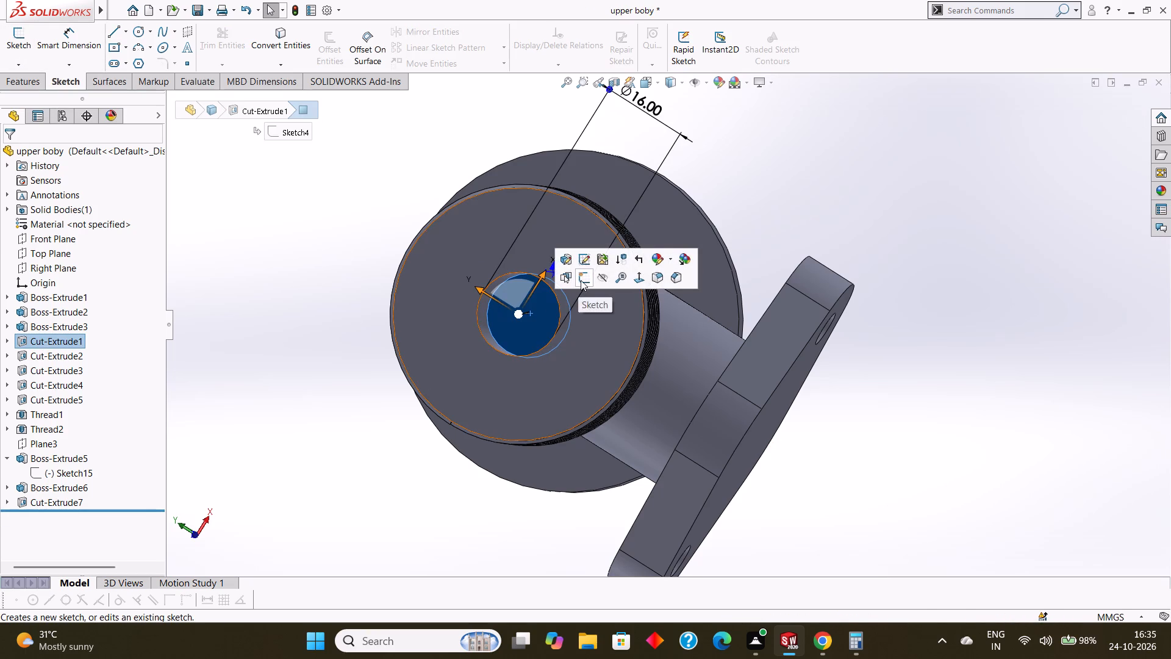
click(581, 280)
key(ctrl+8)
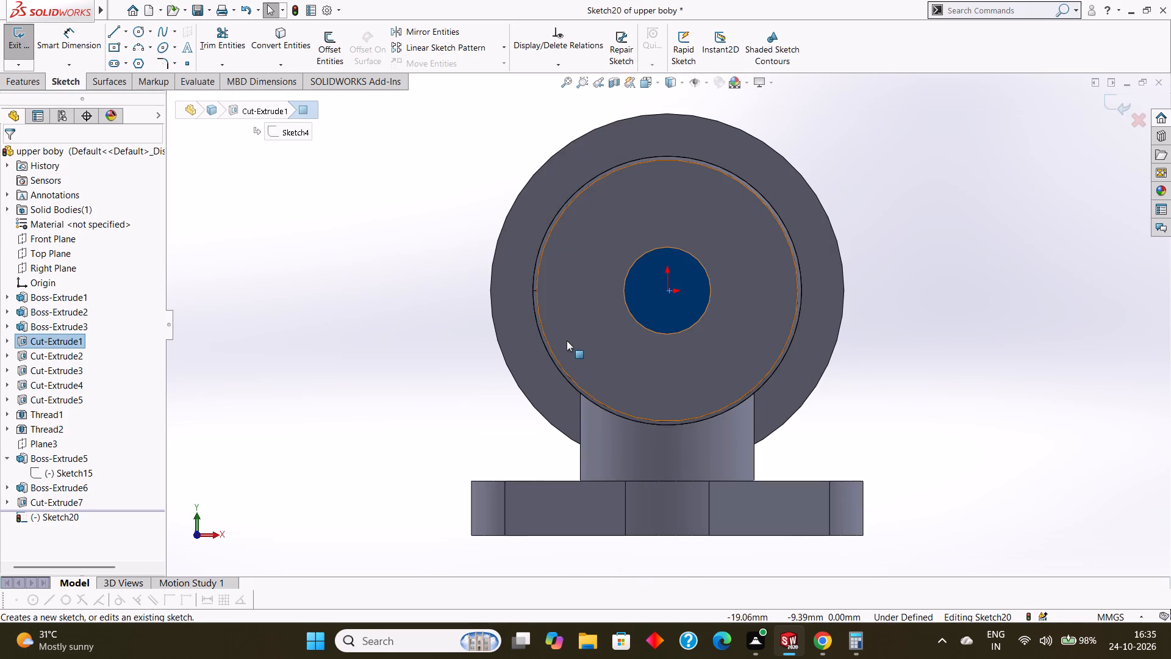
key(Escape)
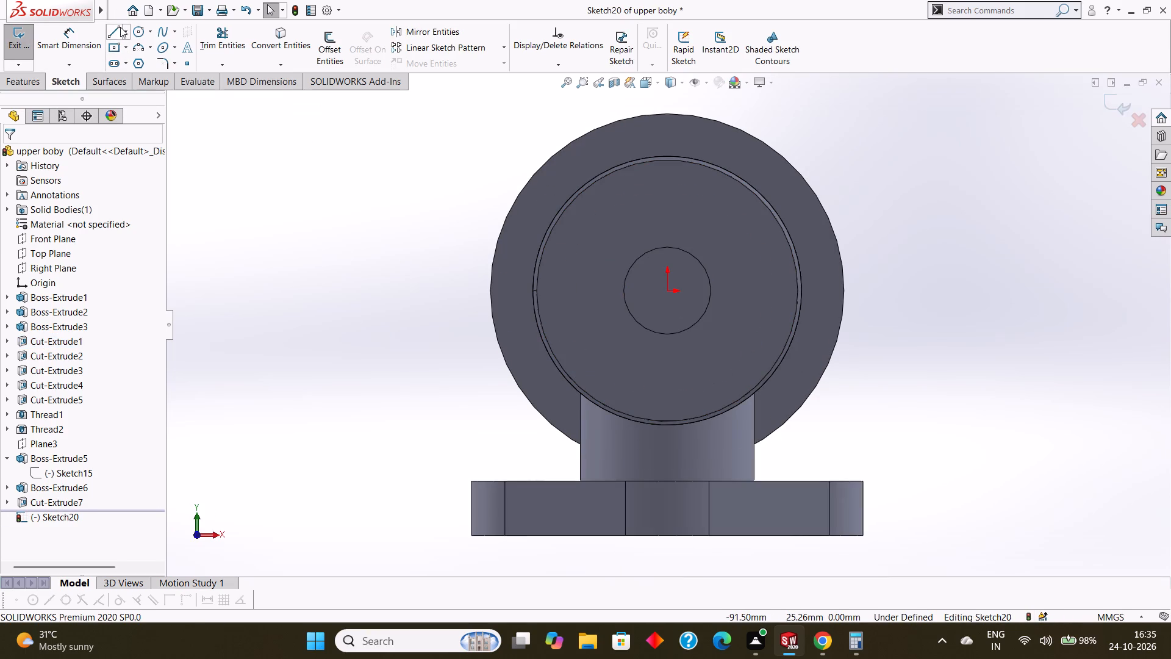
click(138, 31)
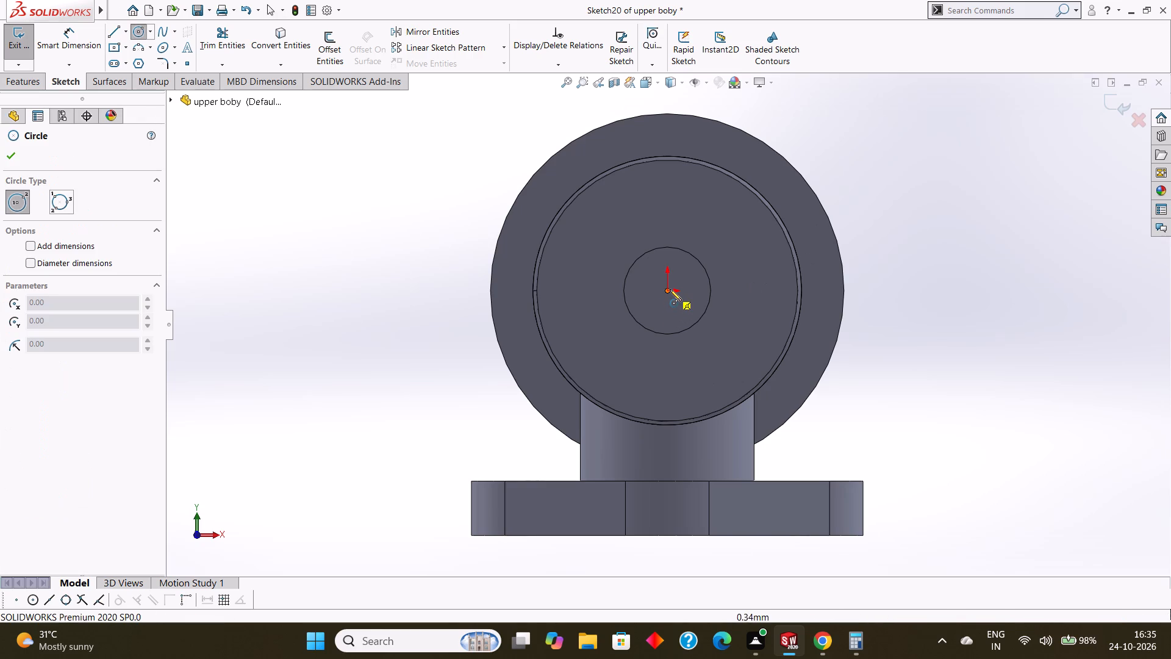
drag(669, 289, 692, 328)
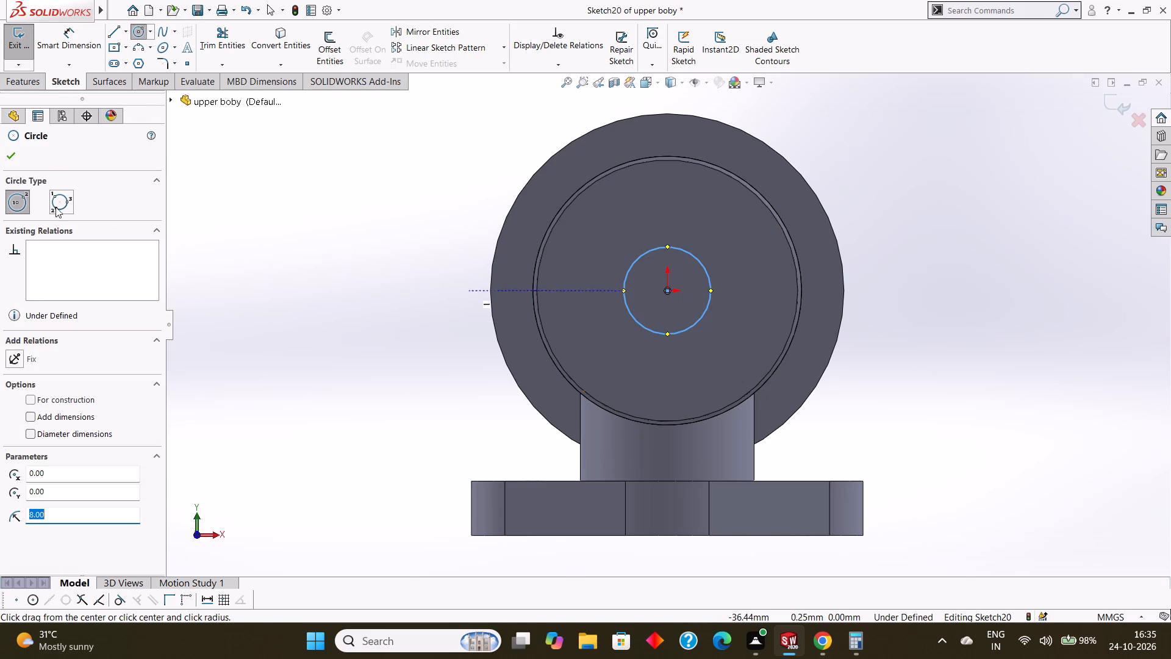
click(13, 152)
Cut-extrude the 8 mm radius circle Through All from the bore's floor face.
click(28, 84)
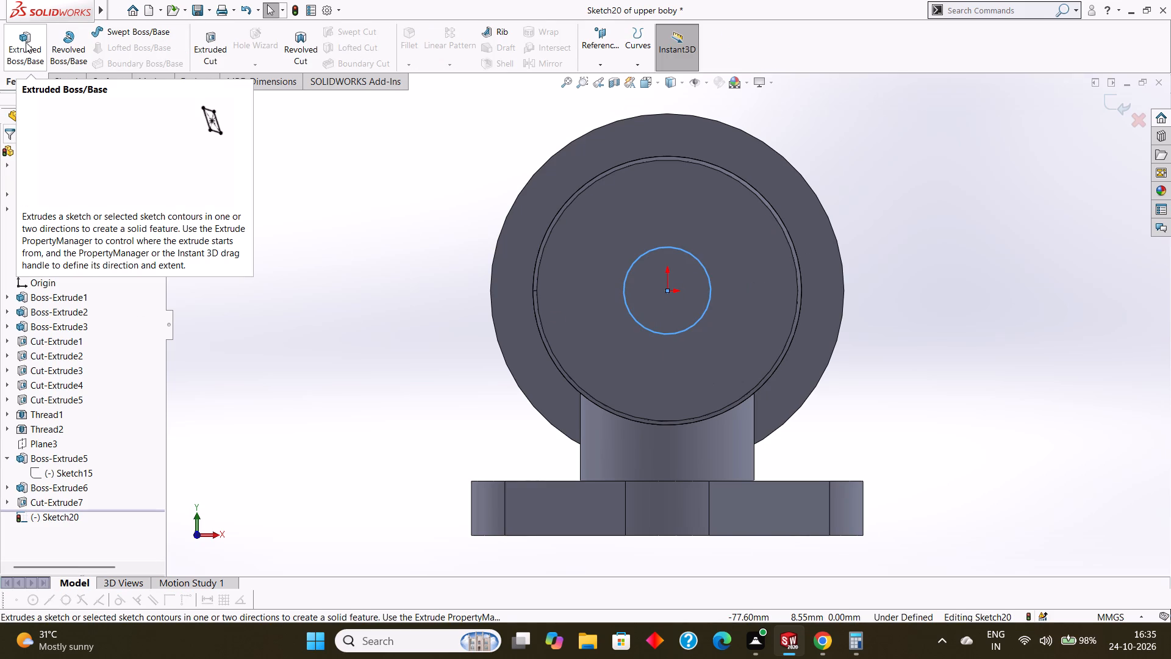
click(212, 53)
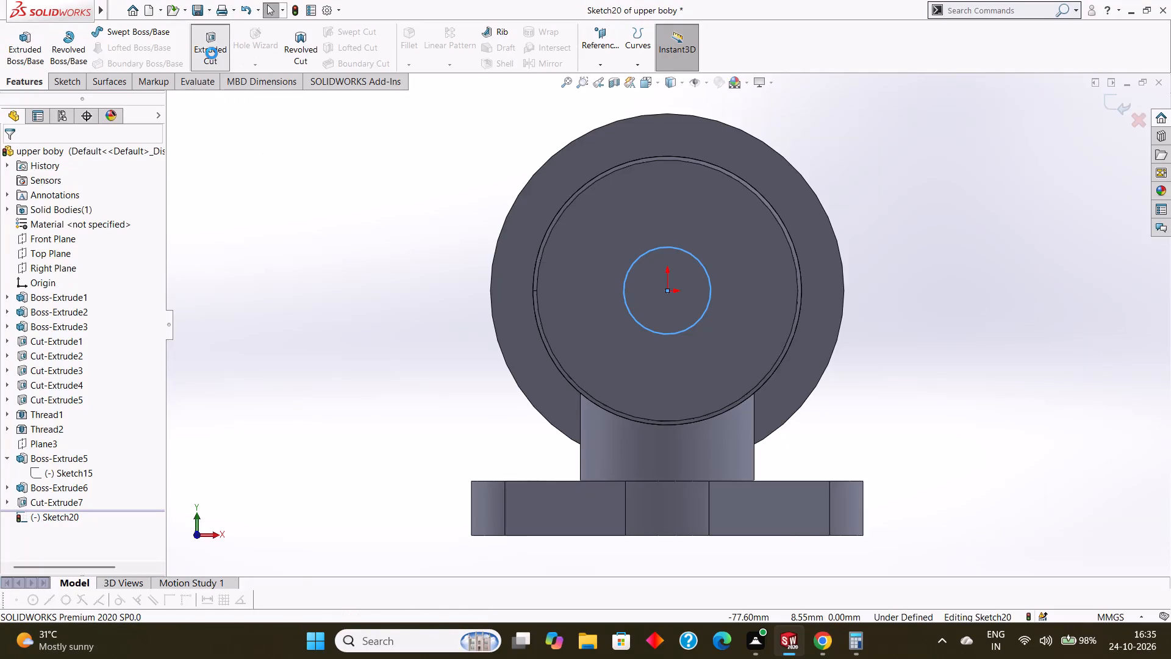
click(55, 237)
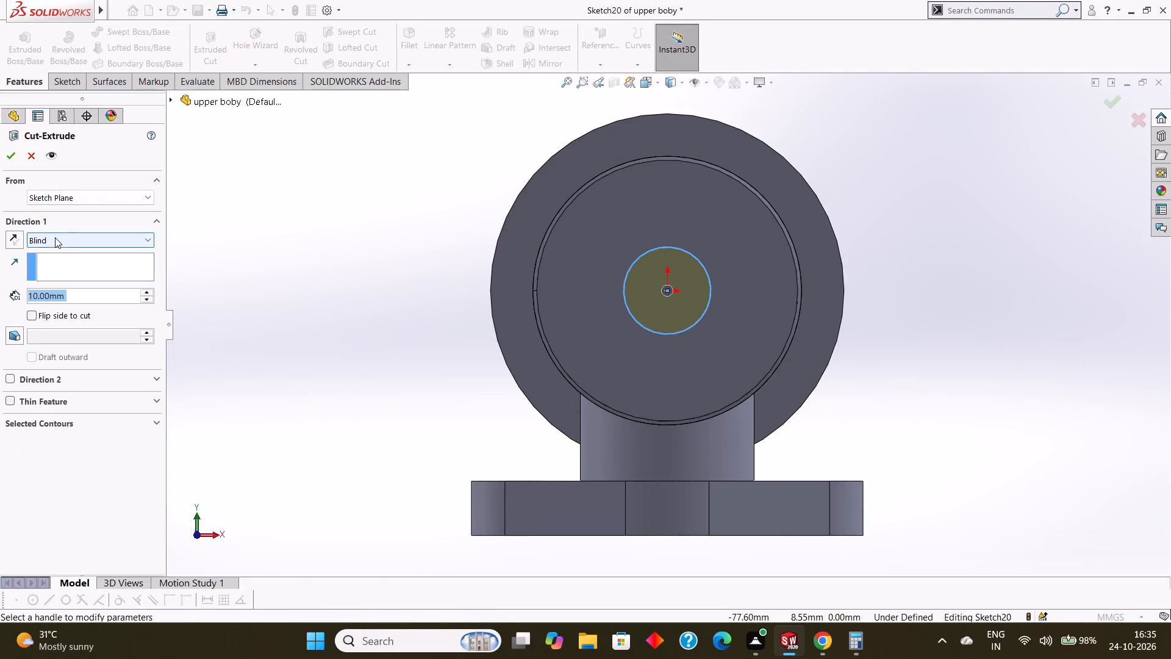
click(54, 266)
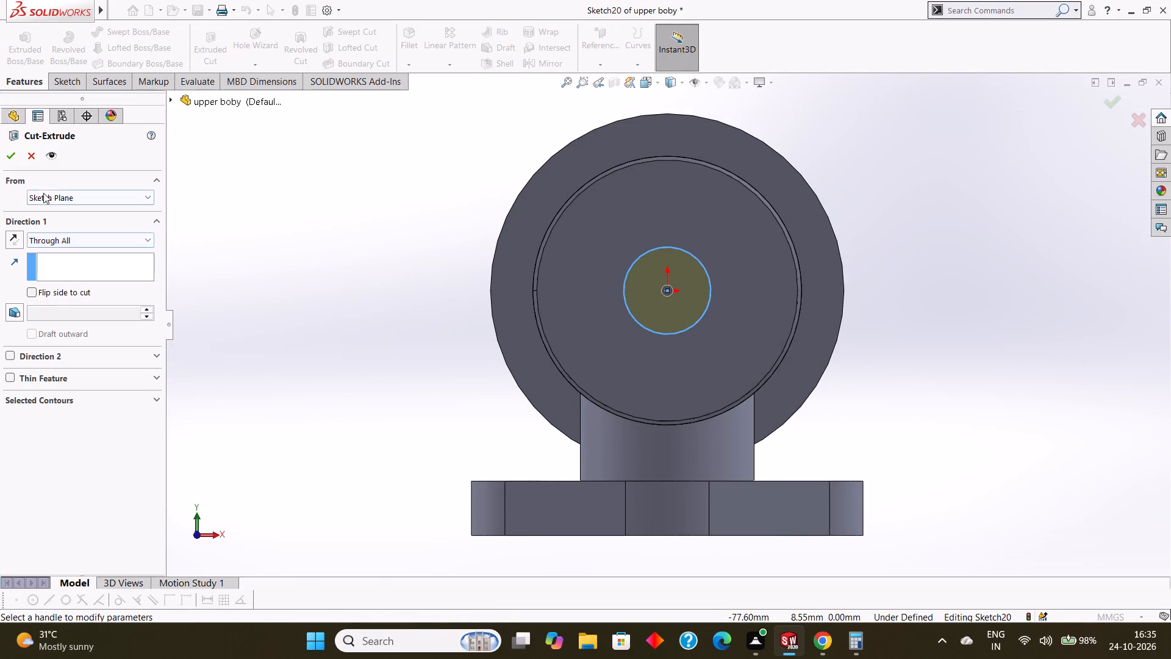
click(14, 156)
Examine the central through bore from both ends of the body.
middle_drag(337, 235, 334, 209)
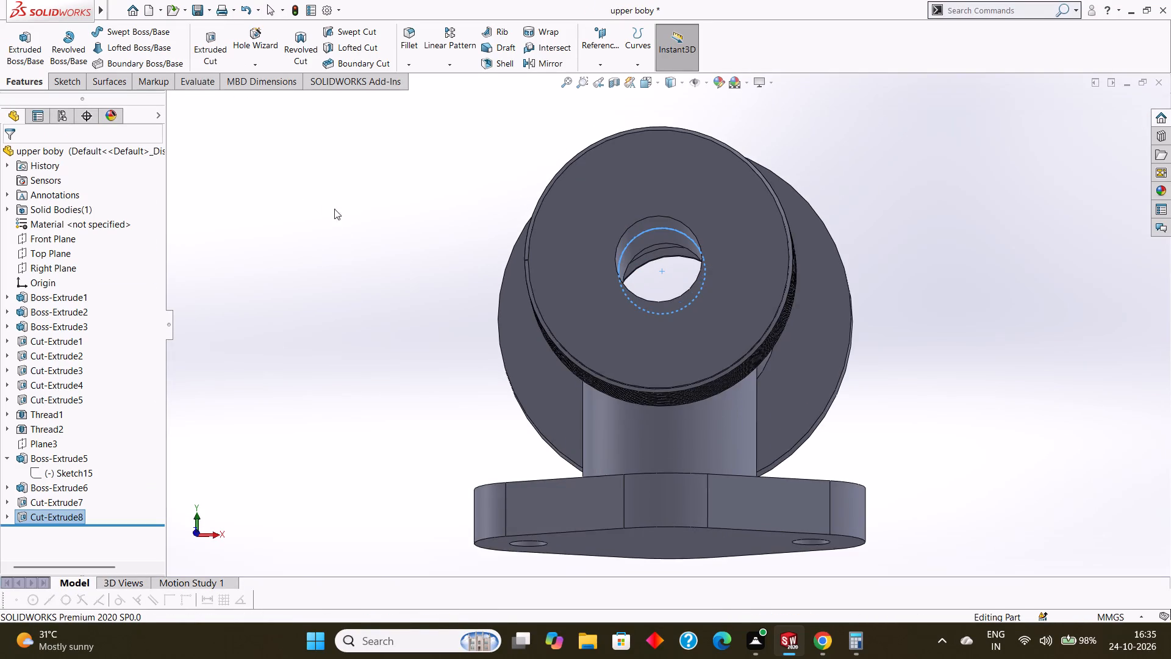
middle_drag(343, 227, 343, 201)
middle_drag(355, 231, 390, 168)
middle_drag(382, 297, 601, 176)
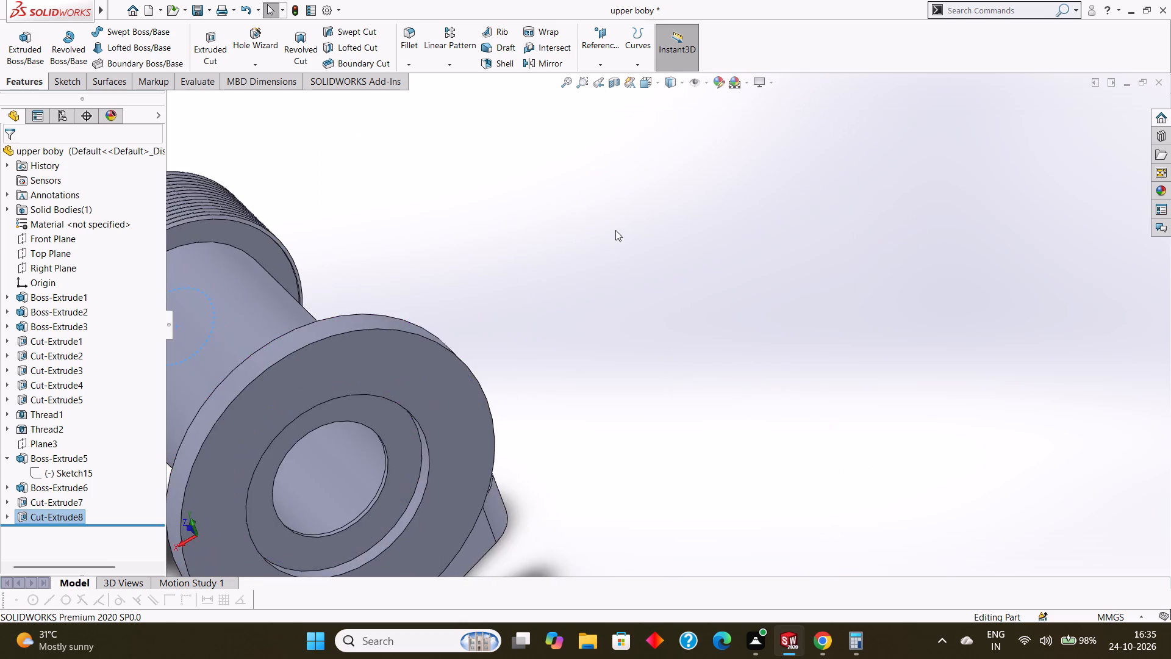
scroll(625, 264, up, 3)
middle_drag(655, 336, 635, 267)
scroll(634, 272, up, 2)
middle_drag(664, 329, 644, 300)
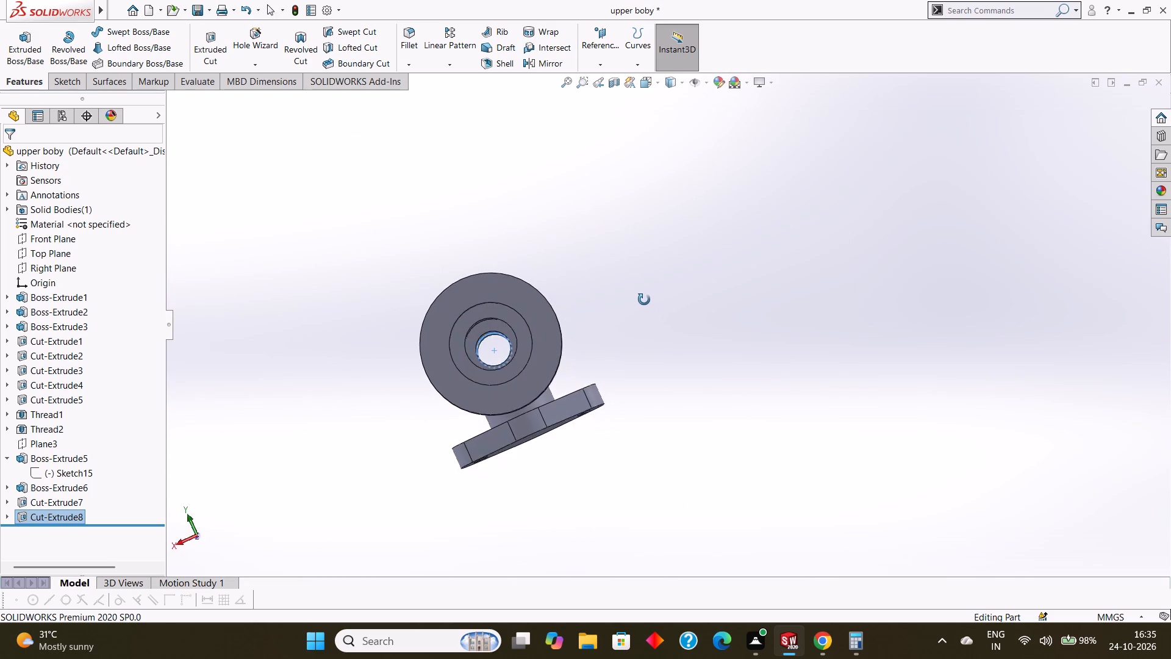
middle_drag(644, 300, 647, 278)
middle_drag(647, 278, 654, 296)
middle_drag(655, 299, 642, 291)
scroll(642, 292, up, 3)
middle_drag(646, 284, 671, 471)
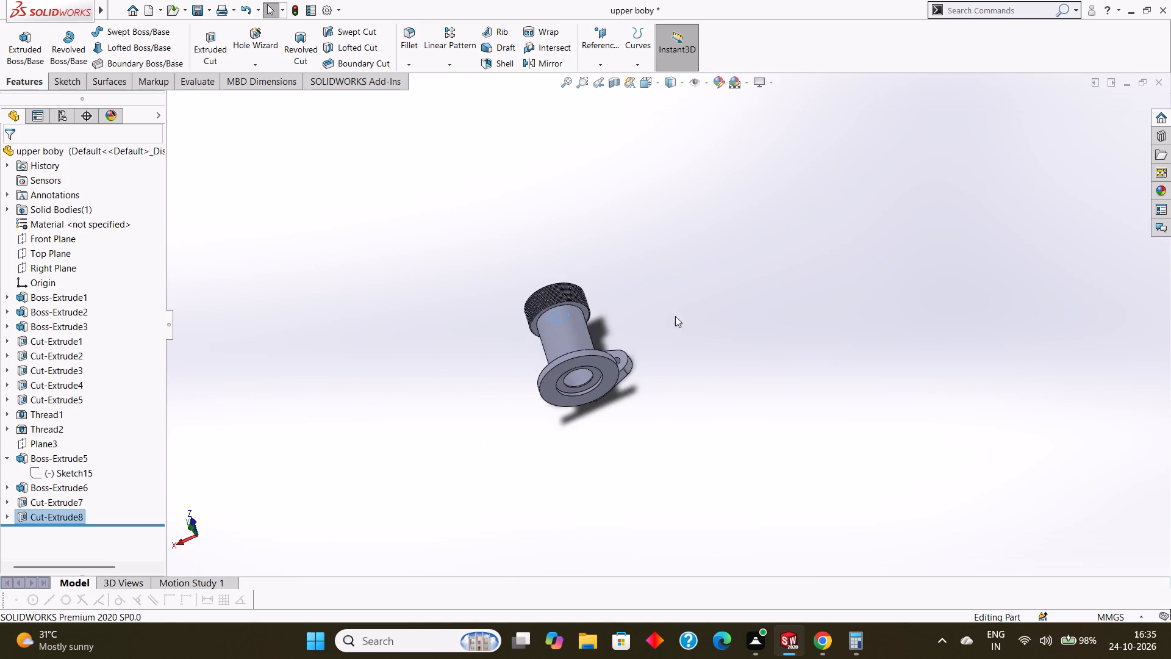
Start a sketch on the diamond flange's outer face and draw an 11 mm radius circle centred between its two holes.
scroll(679, 288, down, 1)
middle_drag(679, 288, 656, 411)
click(723, 350)
middle_drag(710, 340, 598, 374)
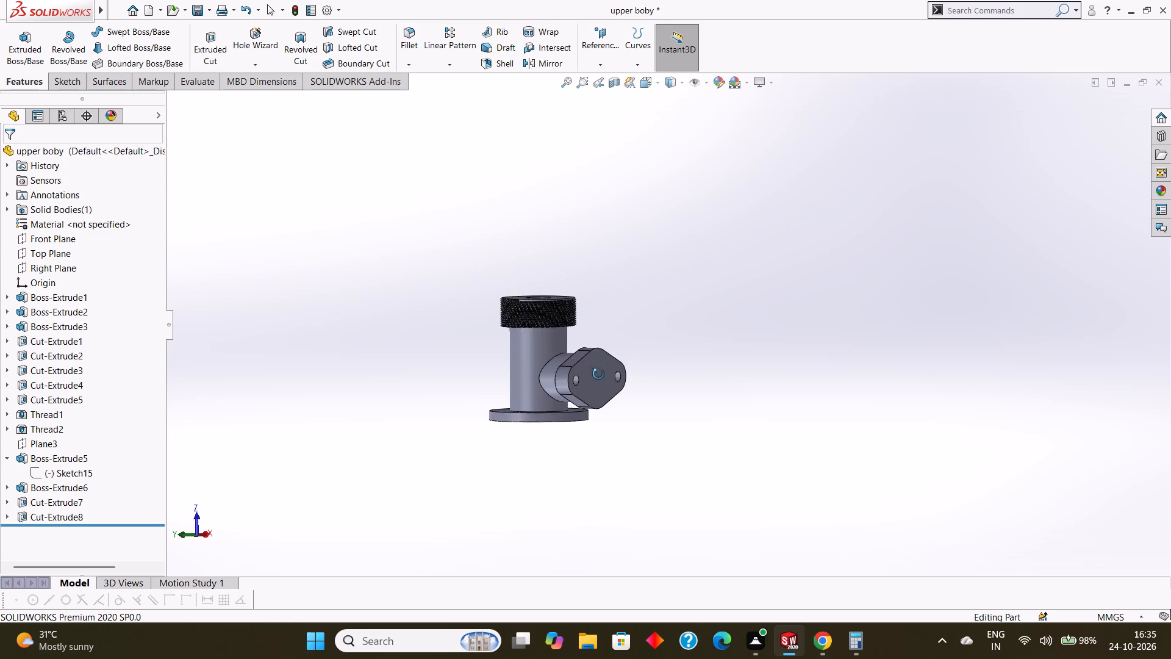
middle_drag(598, 374, 603, 422)
middle_drag(713, 392, 682, 366)
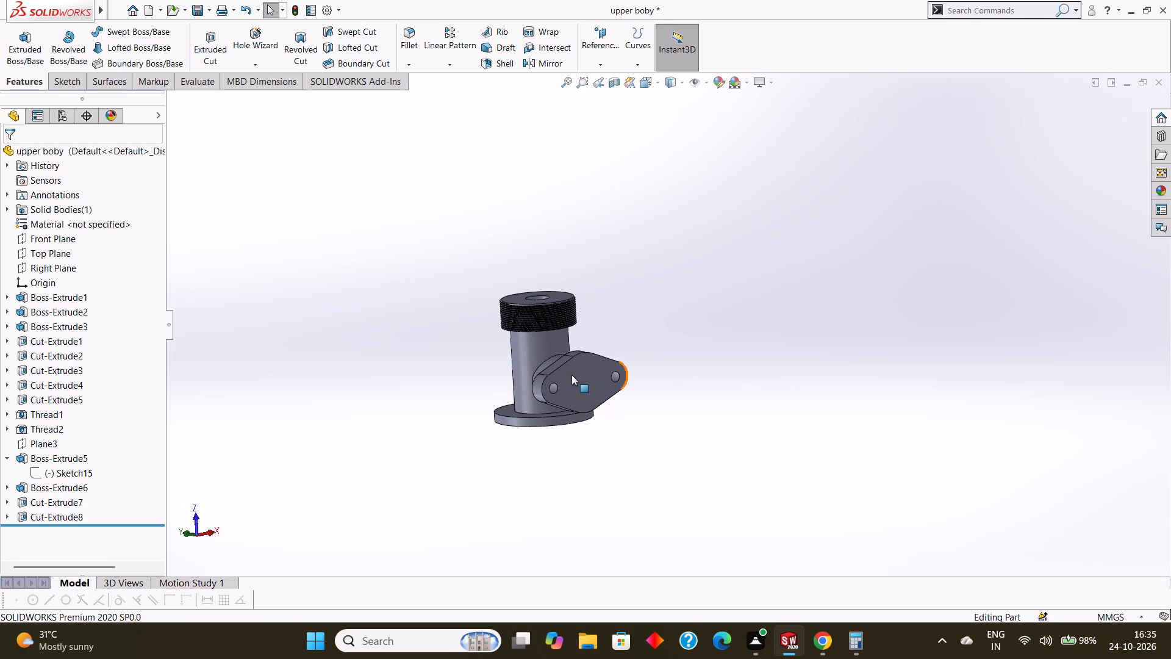
click(570, 375)
click(623, 339)
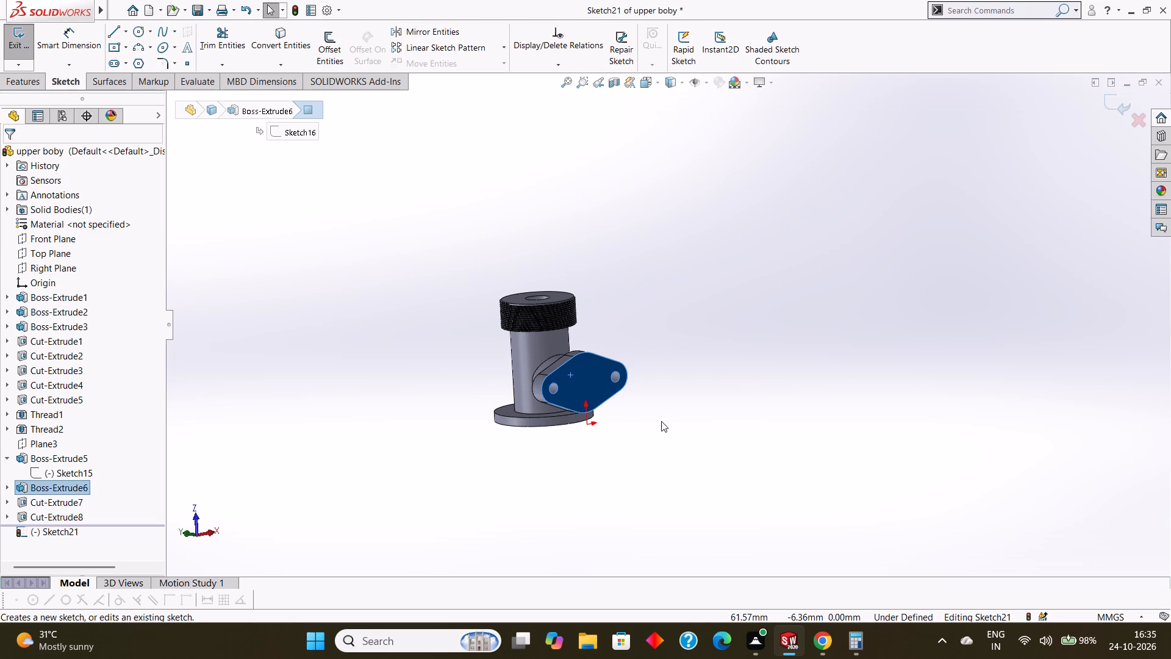
key(ctrl+8)
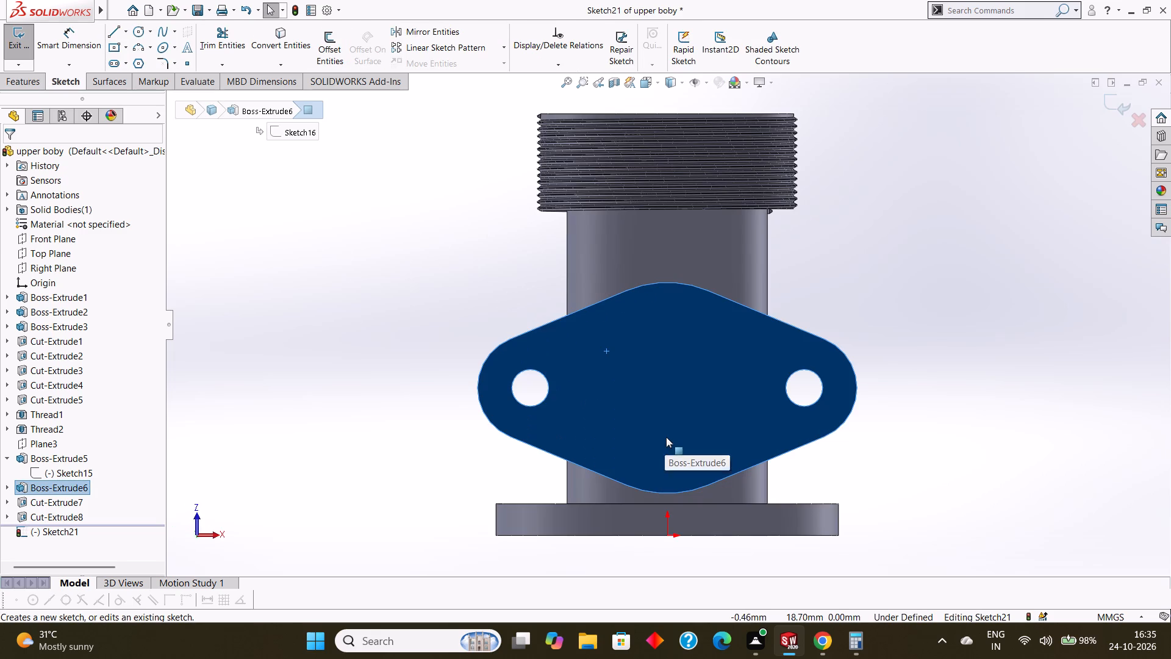
key(Escape)
click(138, 35)
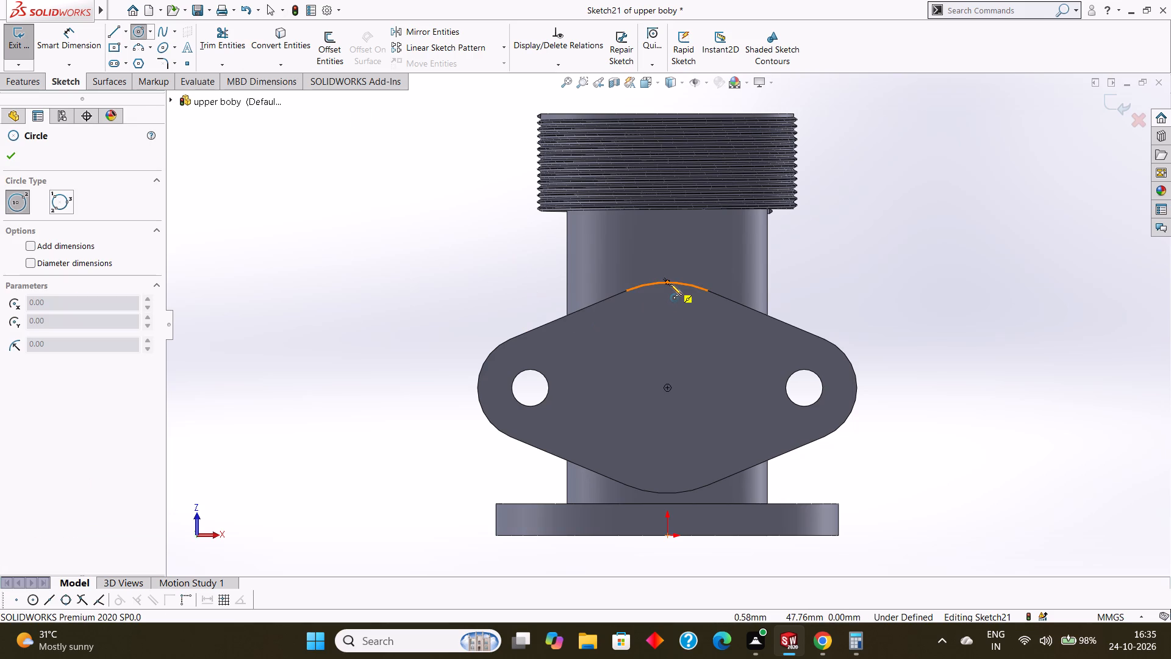
drag(669, 387, 697, 425)
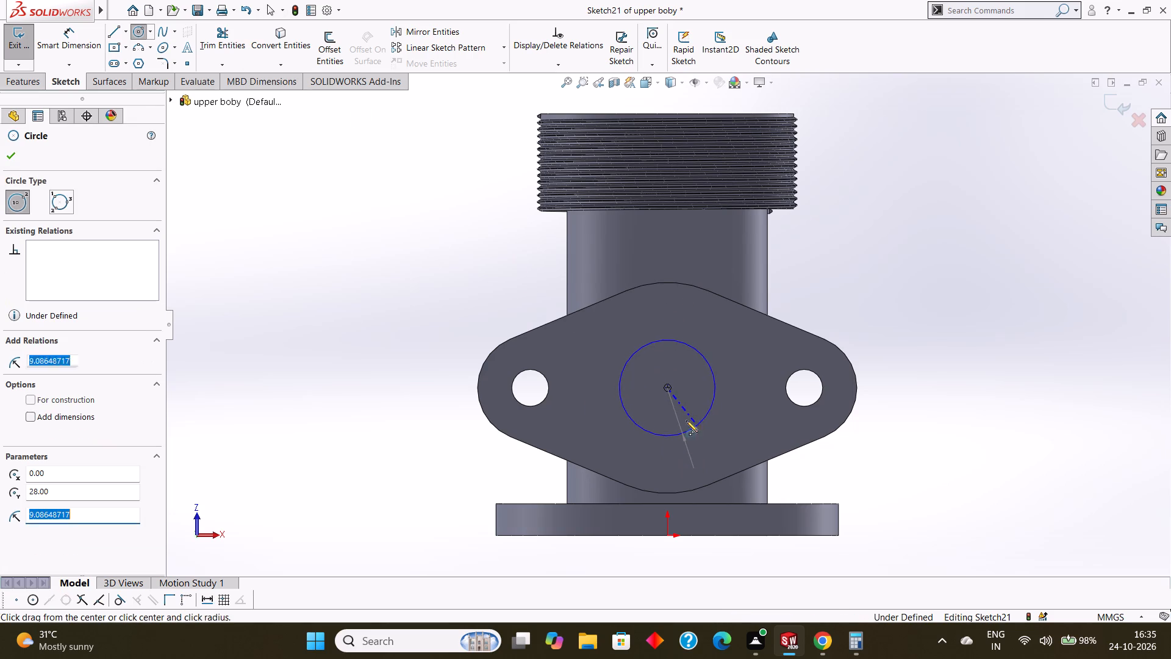
key(BackSpace)
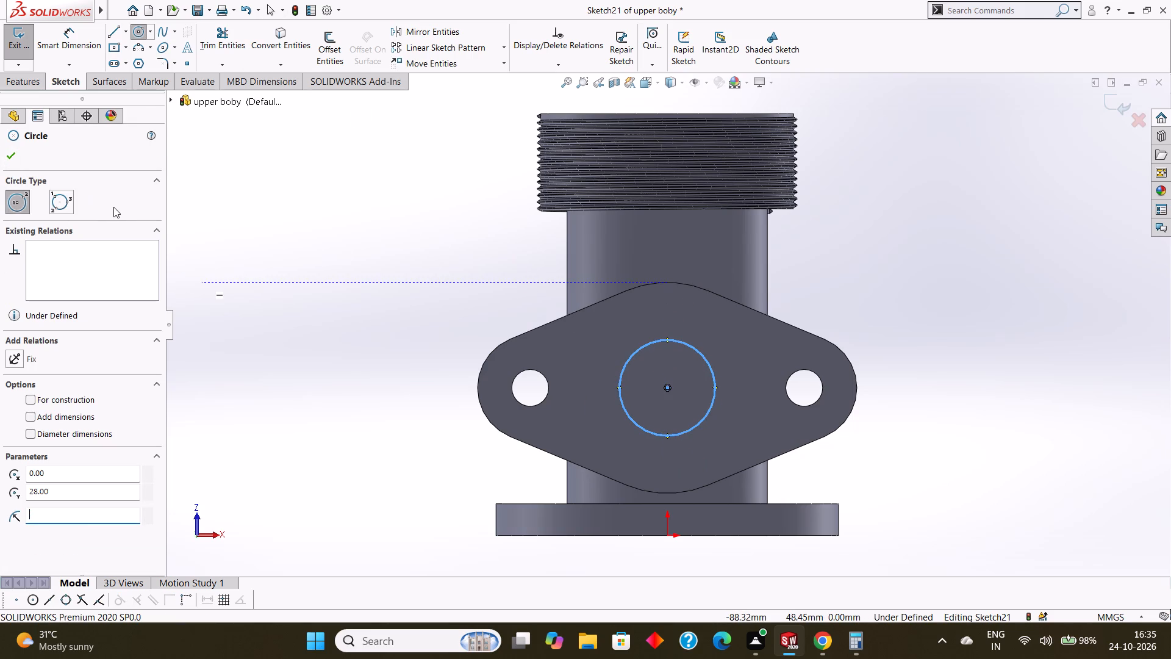
text(11)
key(Return)
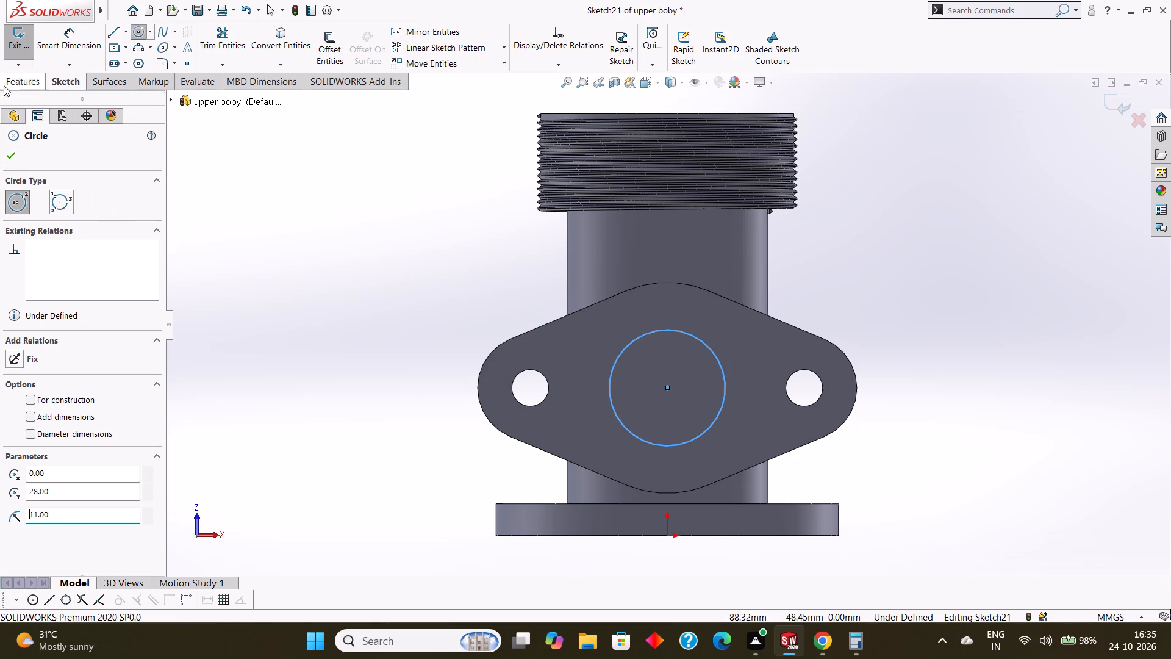
click(7, 159)
Dimension the flange circle's diameter as 22 mm.
click(77, 49)
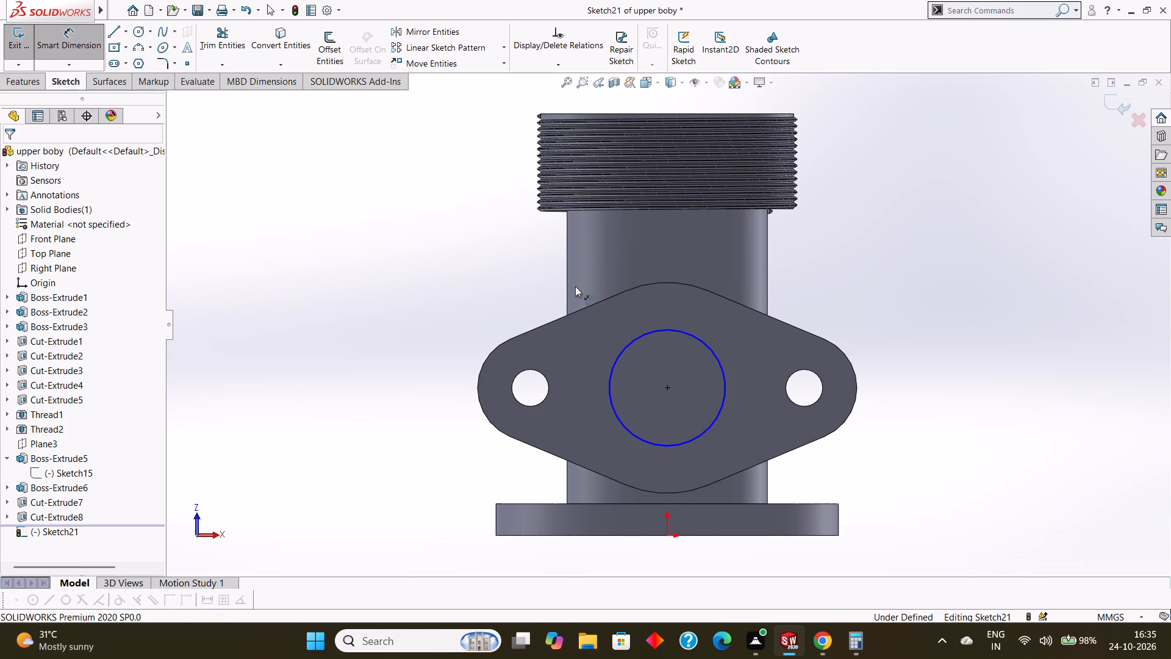
click(652, 331)
click(894, 325)
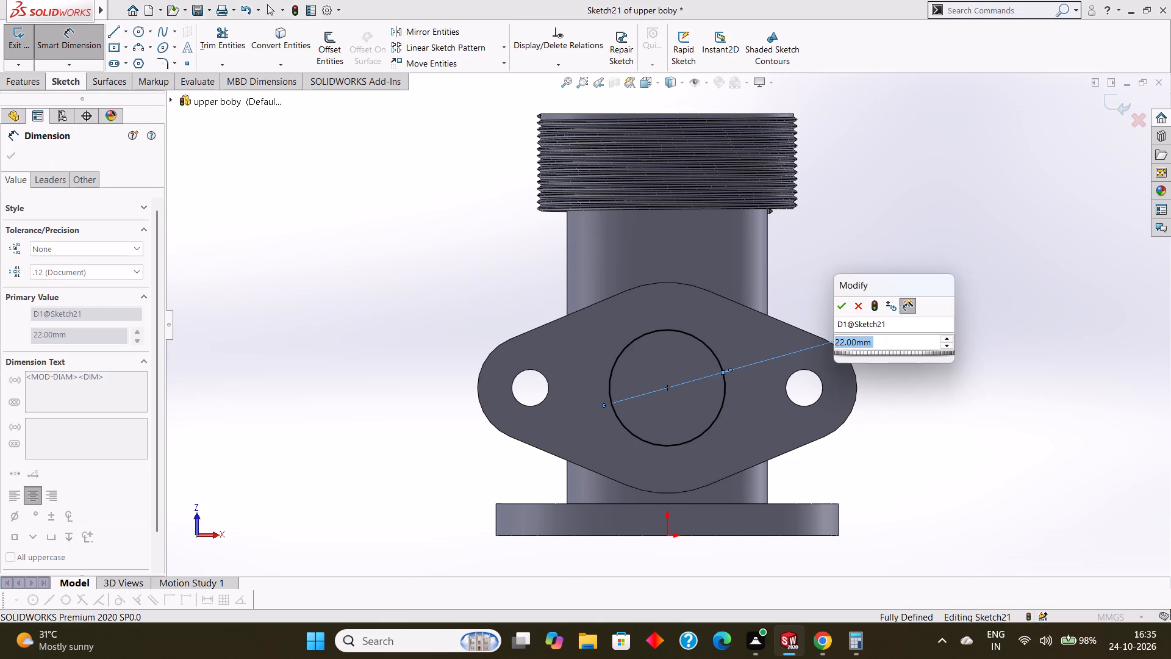
click(840, 311)
click(7, 156)
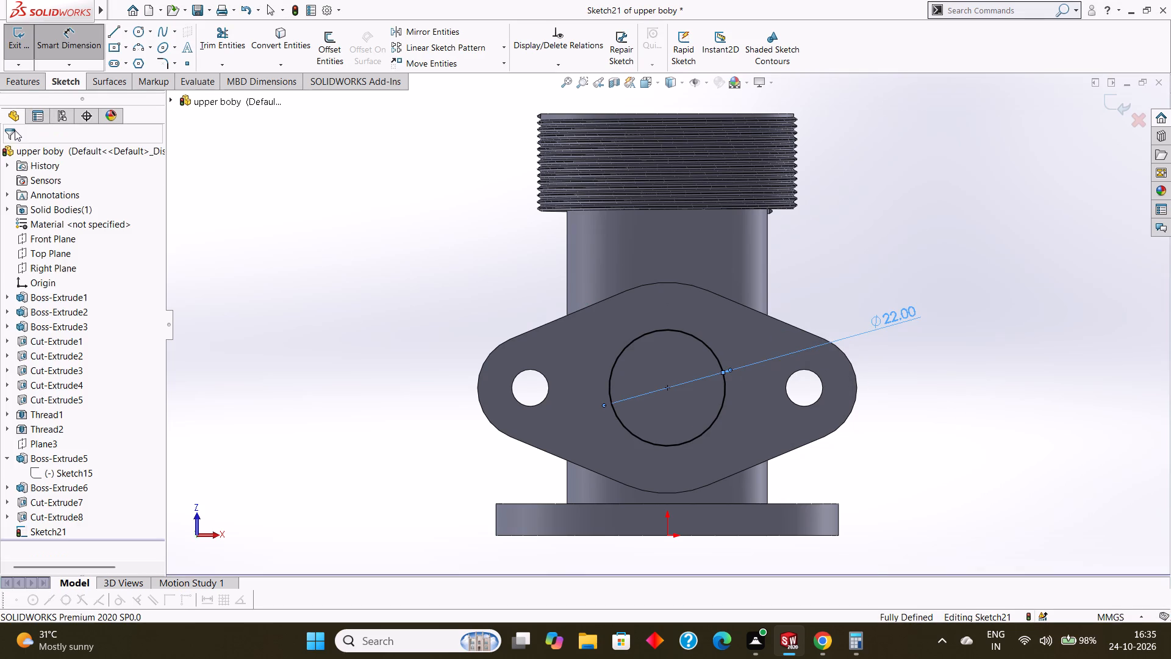
Cut-extrude the 22 mm flange circle to a blind depth of 35 mm into the side boss.
click(24, 83)
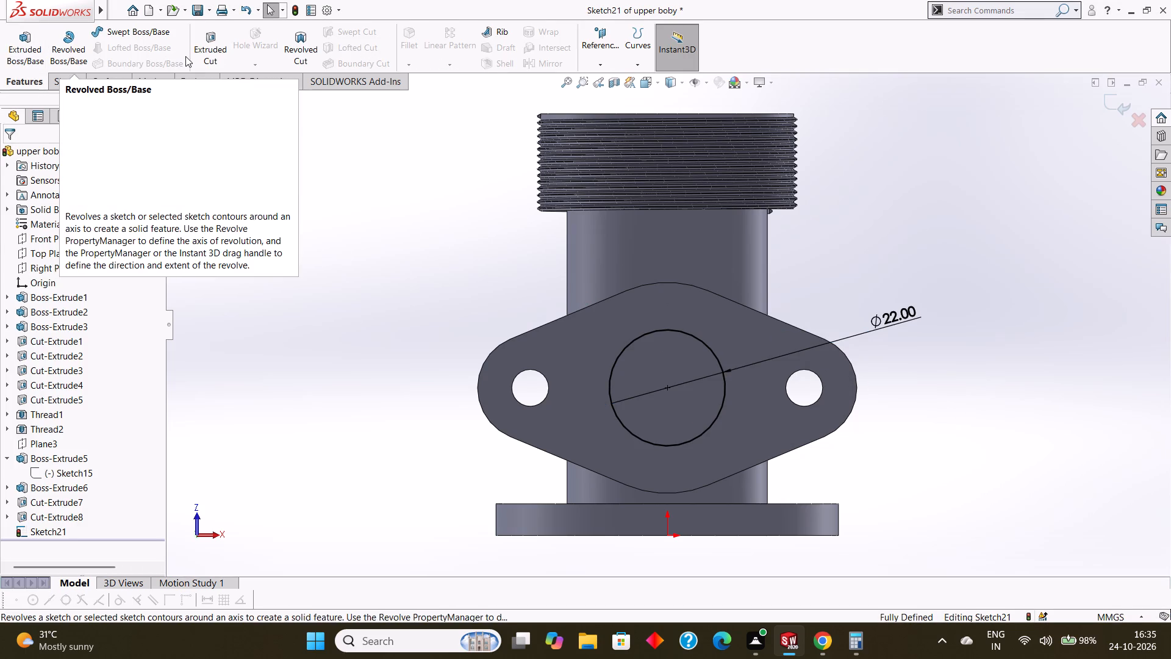
click(203, 51)
middle_drag(341, 188, 369, 200)
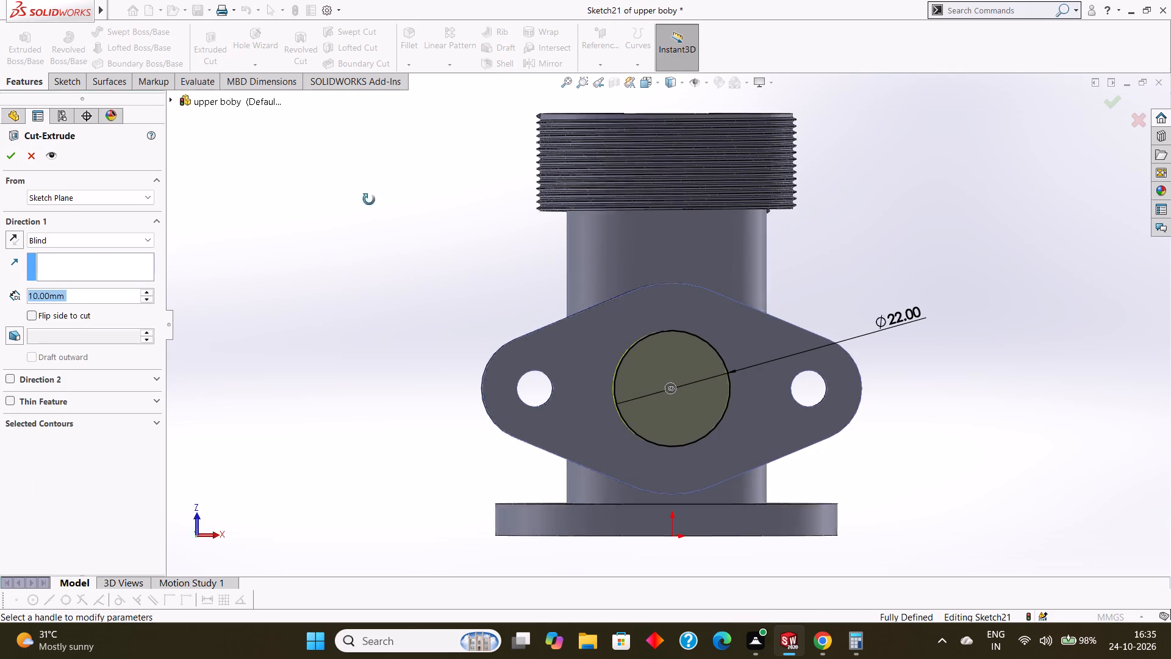
middle_drag(369, 200, 460, 262)
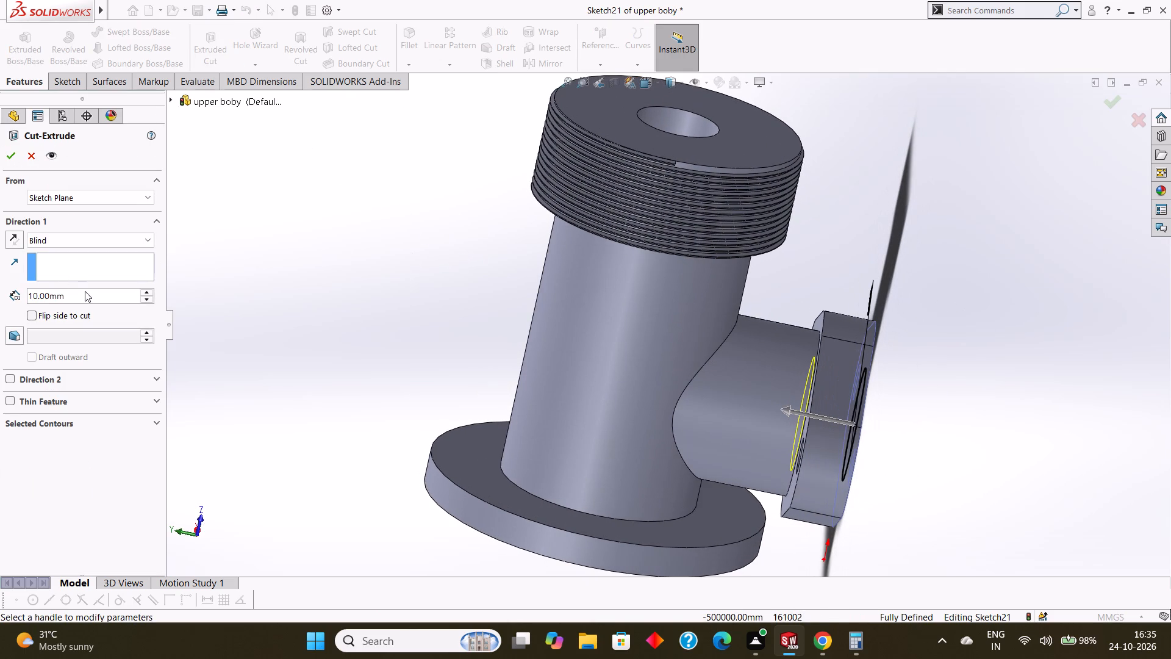
click(85, 291)
drag(104, 295, 17, 295)
text(35)
key(Return)
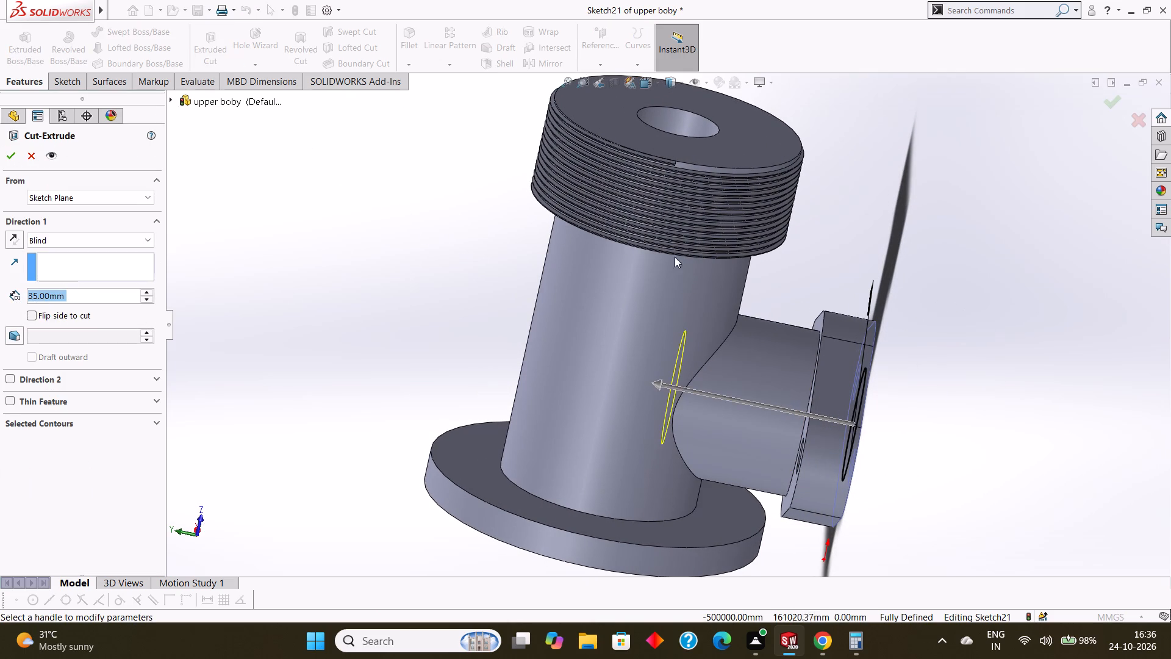
click(10, 156)
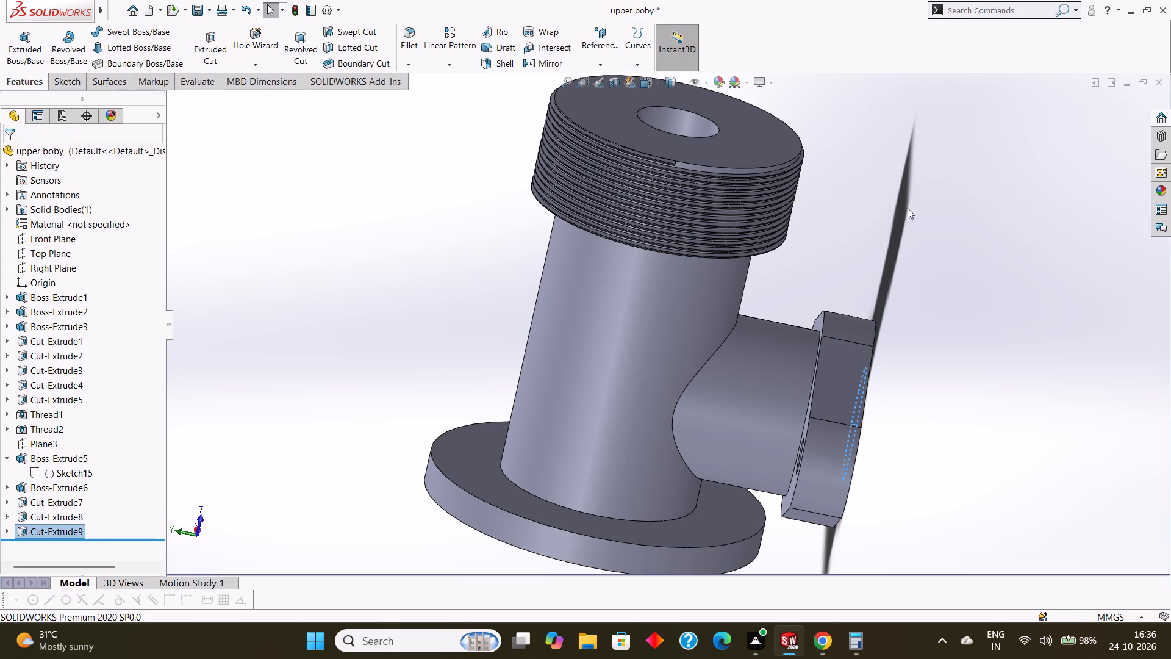
Examine the finished body from several sides, checking the side bore through the flange and the central bore.
click(1055, 207)
middle_drag(1051, 209, 1044, 405)
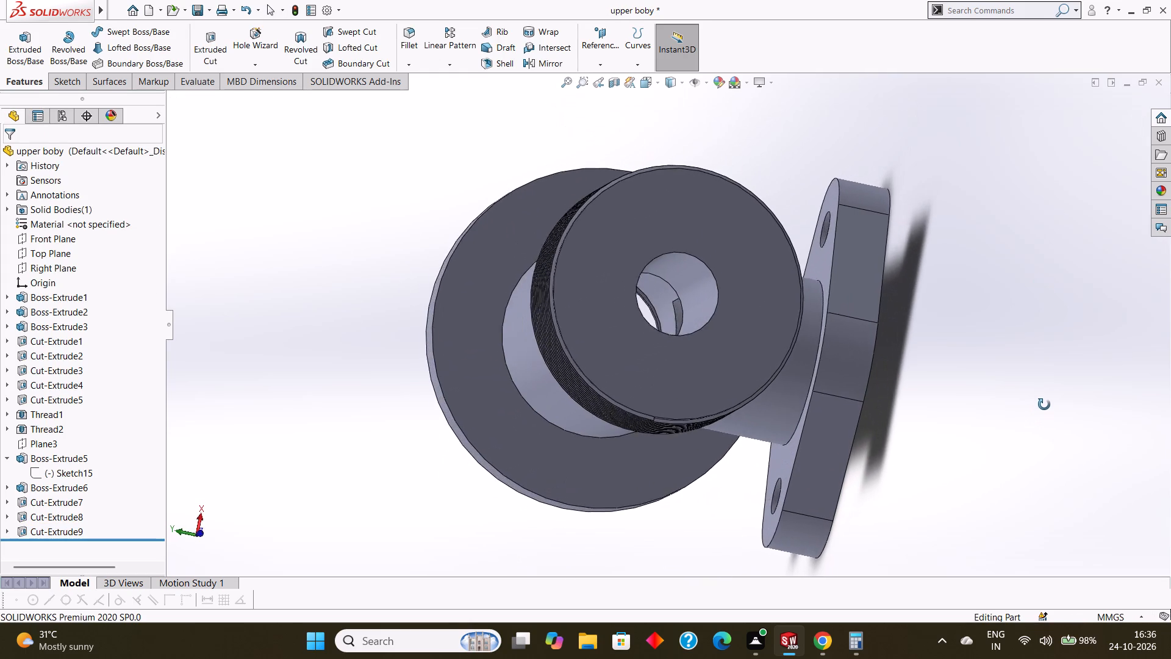
middle_drag(1044, 405, 1034, 233)
scroll(1034, 233, down, 1)
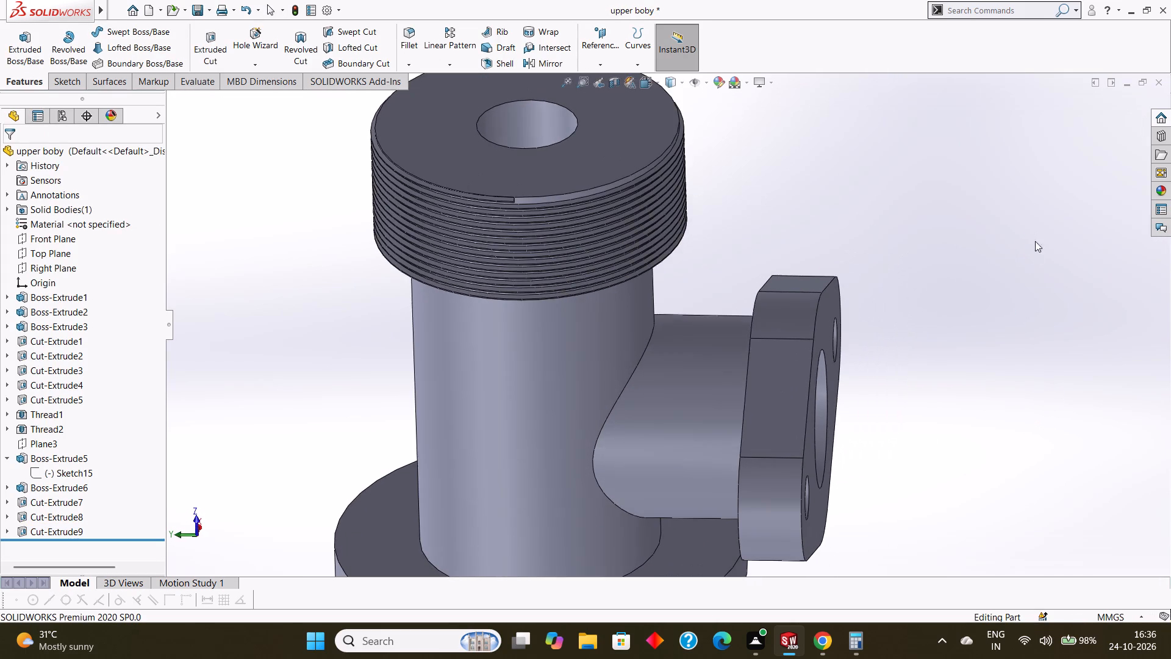
middle_drag(990, 331, 1020, 253)
scroll(1020, 253, up, 3)
middle_drag(1023, 254, 989, 251)
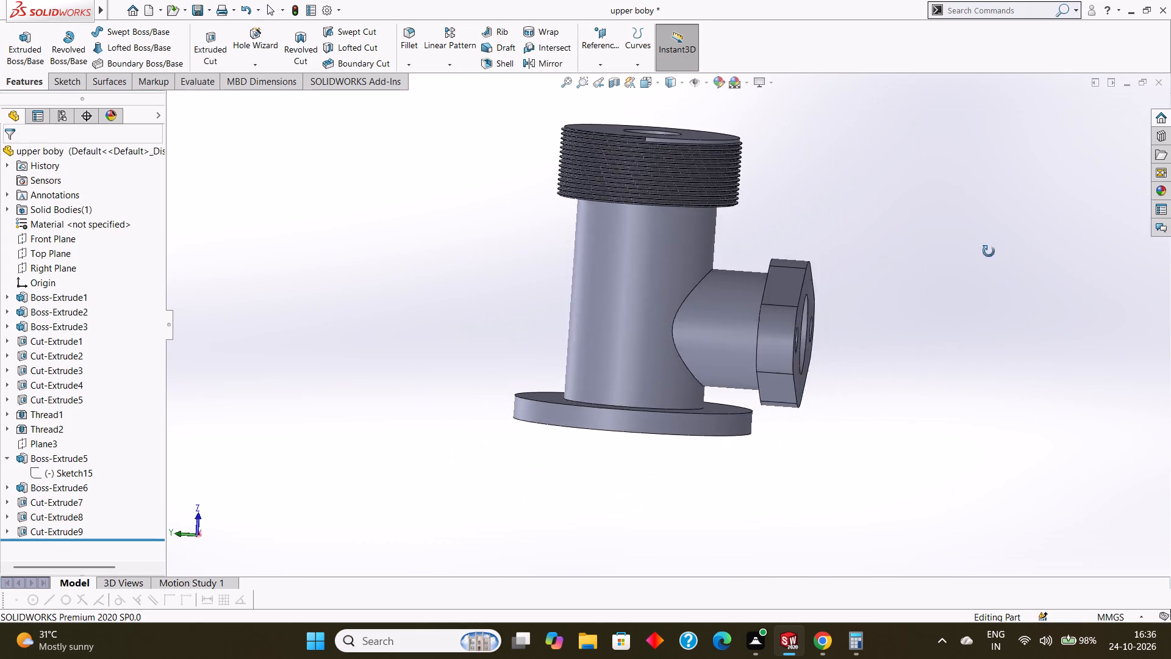
middle_drag(989, 251, 872, 210)
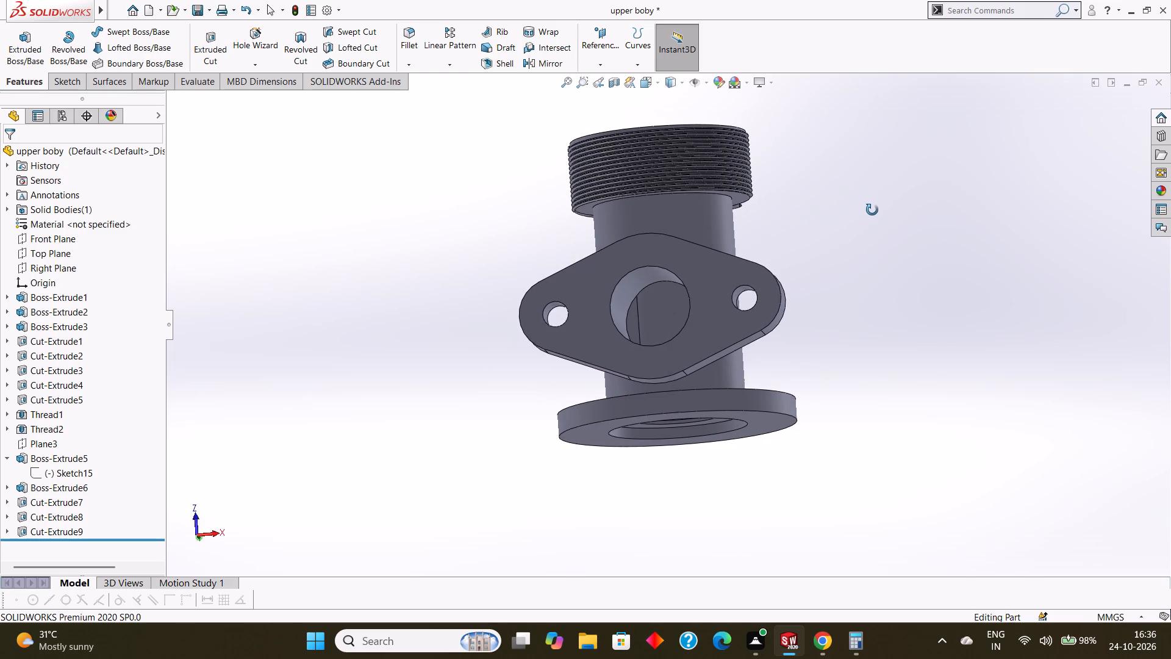
middle_drag(872, 210, 899, 251)
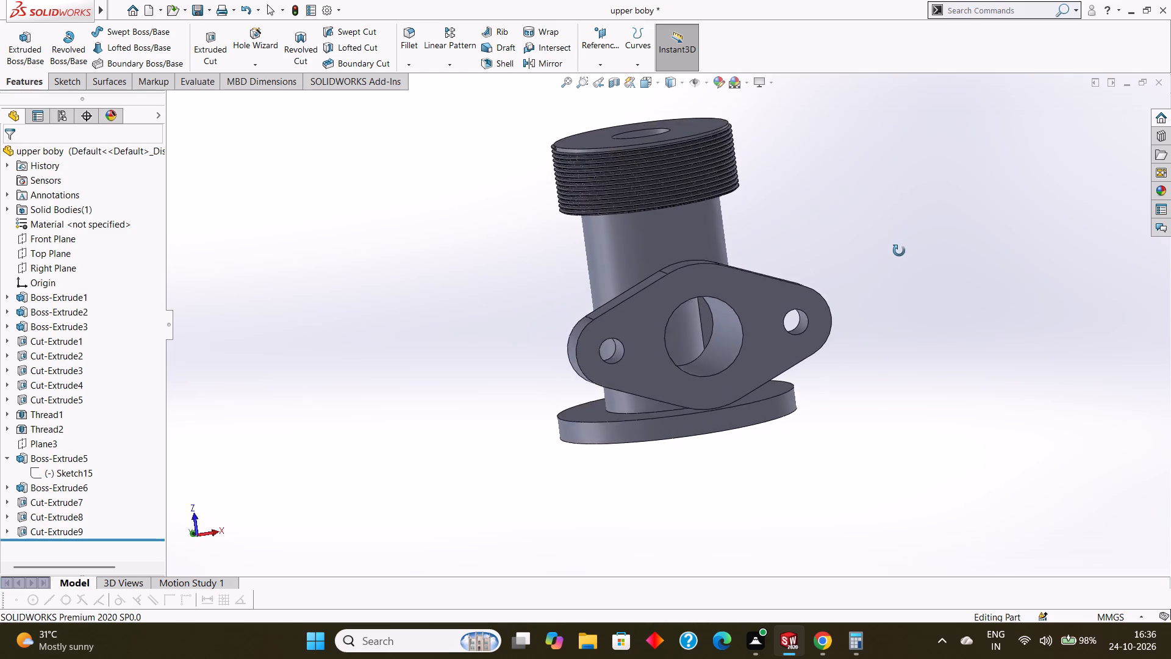
middle_drag(899, 251, 981, 365)
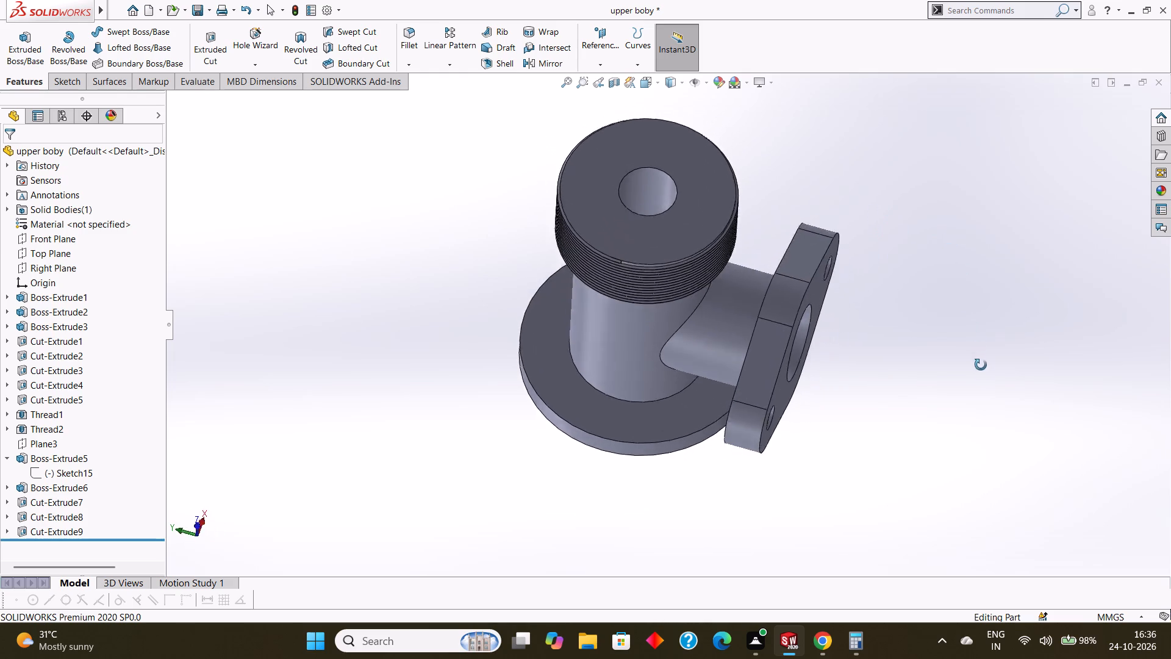
middle_drag(981, 365, 978, 448)
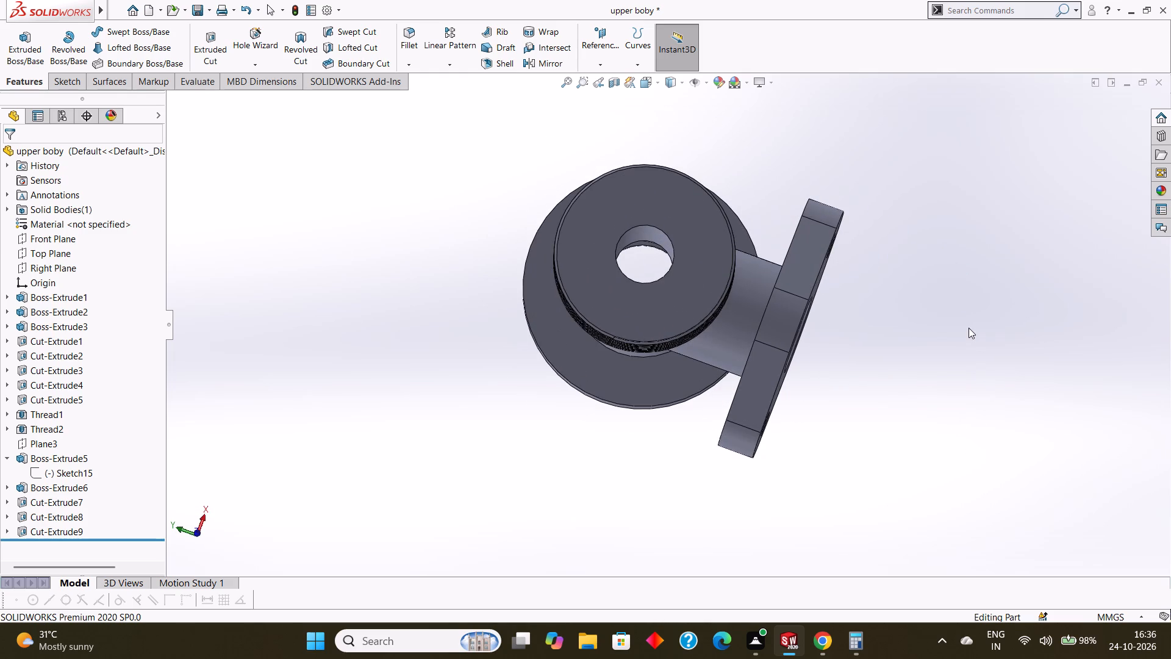
middle_drag(962, 326, 963, 235)
middle_drag(965, 311, 975, 270)
scroll(974, 286, up, 3)
middle_drag(972, 293, 972, 246)
scroll(966, 268, up, 1)
middle_drag(966, 268, 956, 253)
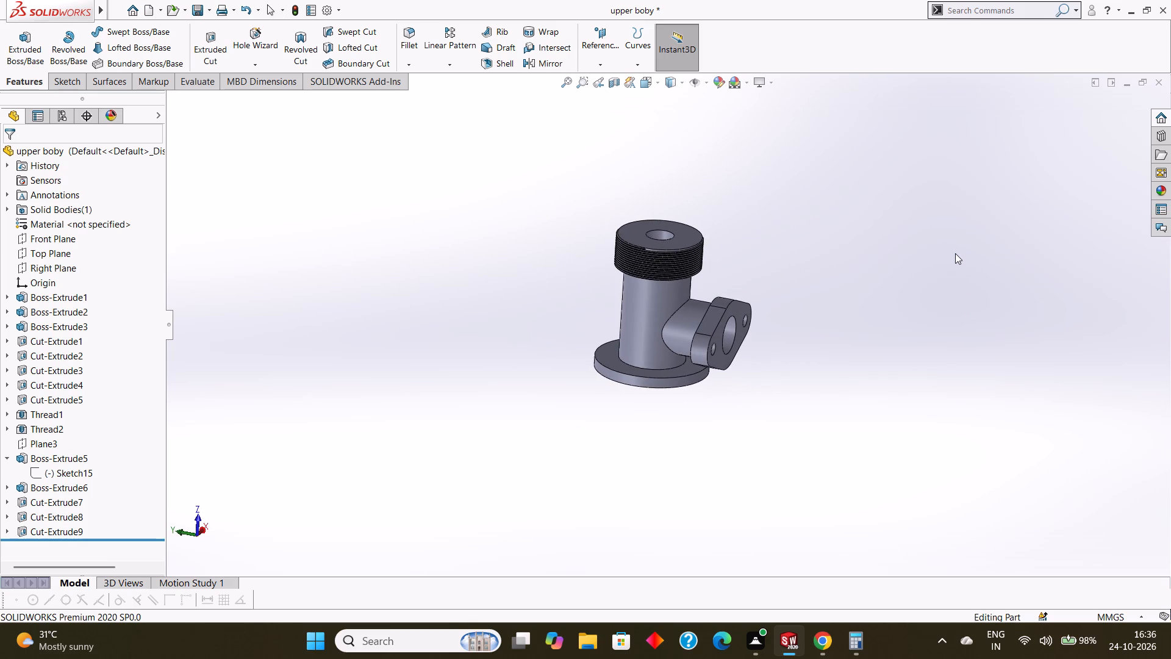
middle_drag(958, 267, 950, 228)
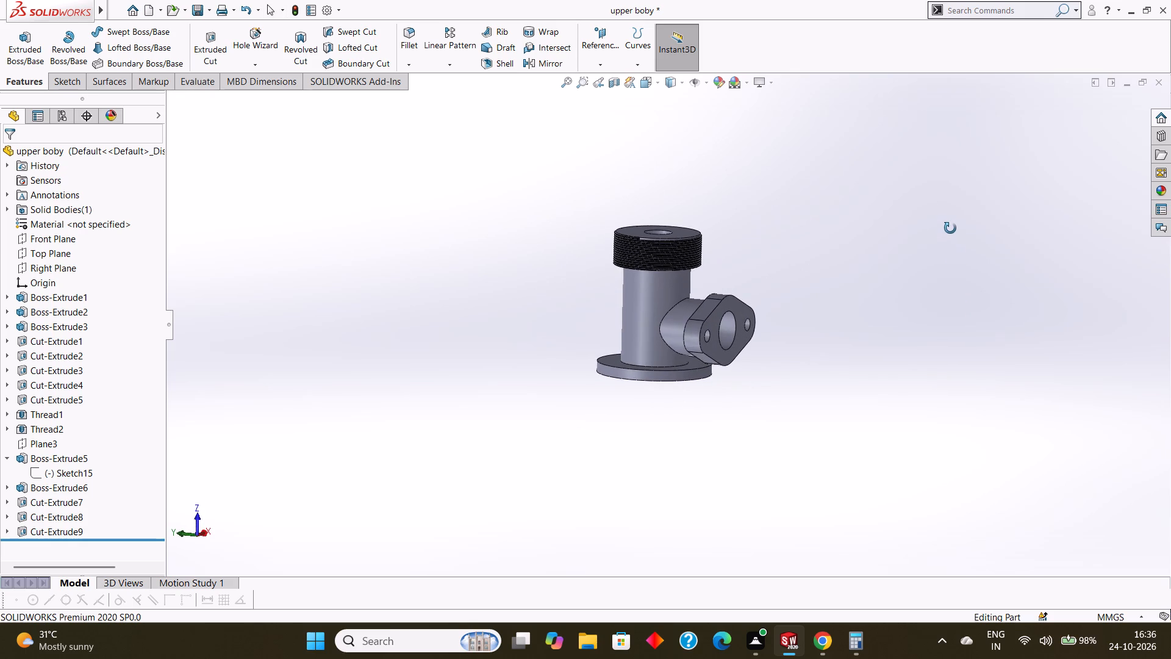
middle_drag(950, 228, 972, 267)
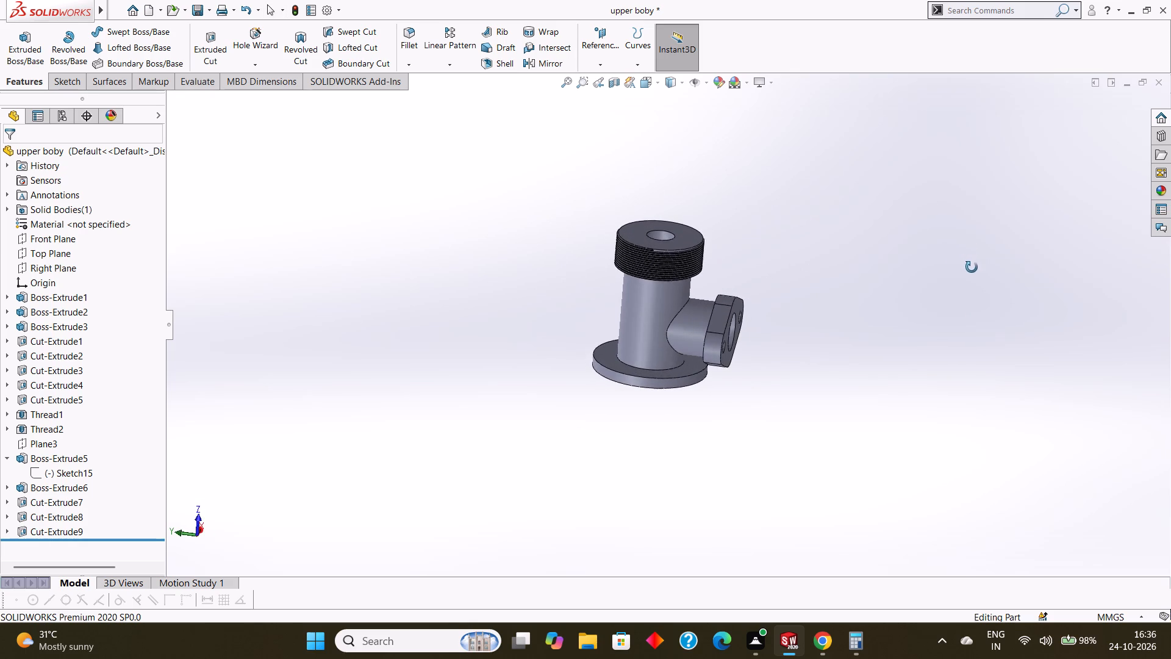
middle_drag(972, 267, 973, 238)
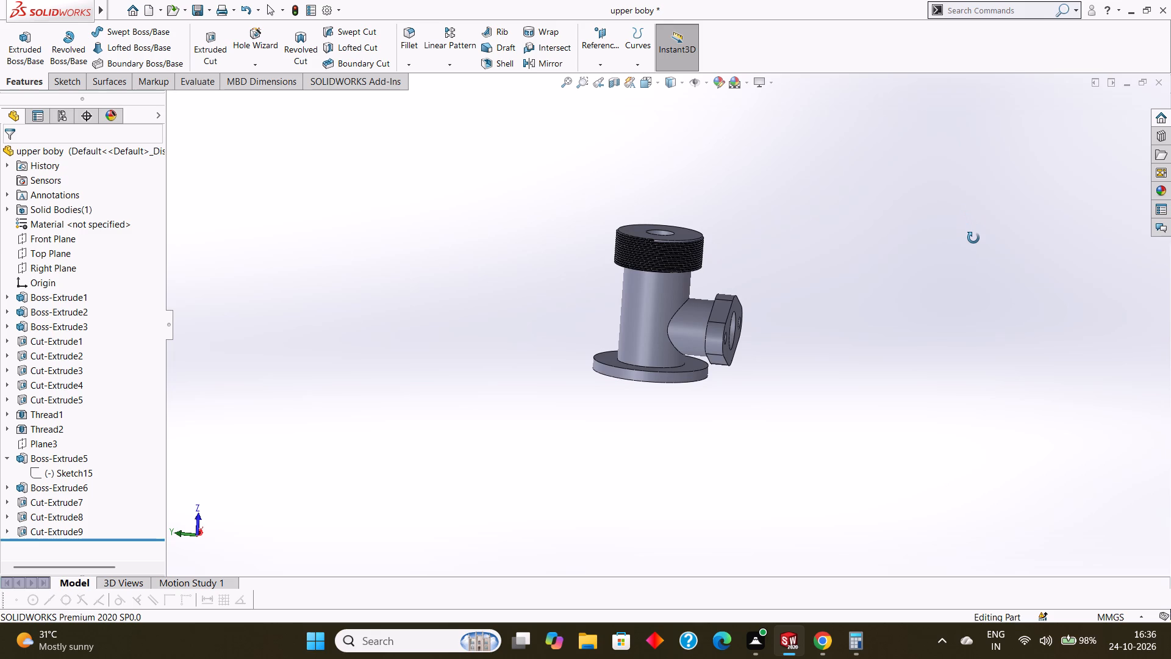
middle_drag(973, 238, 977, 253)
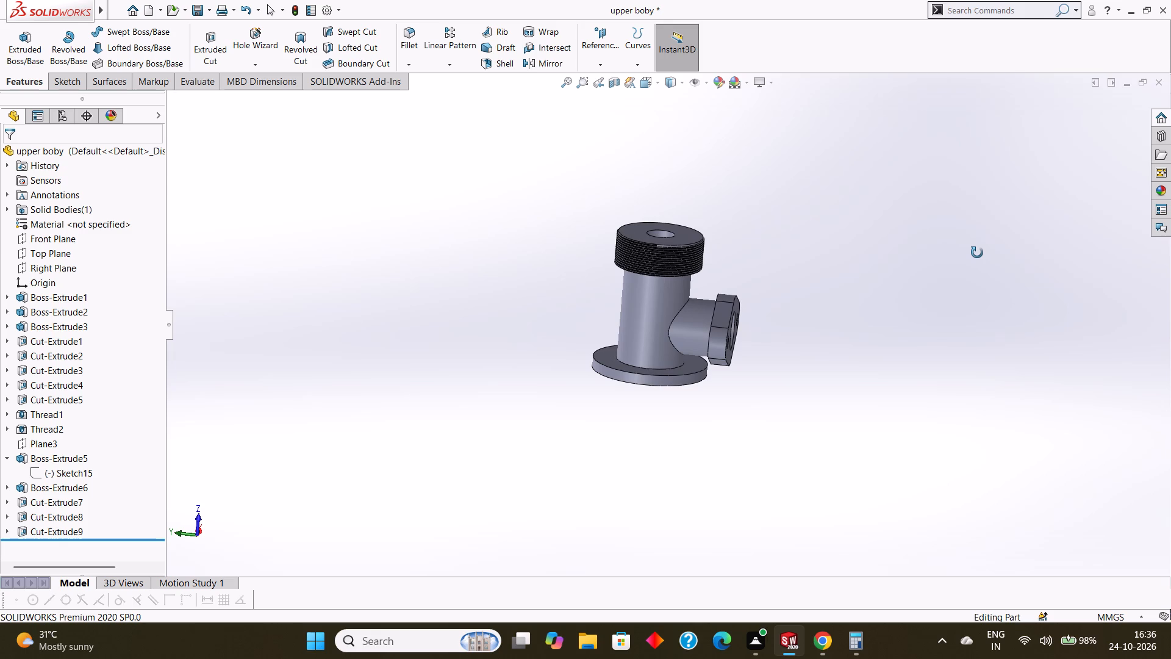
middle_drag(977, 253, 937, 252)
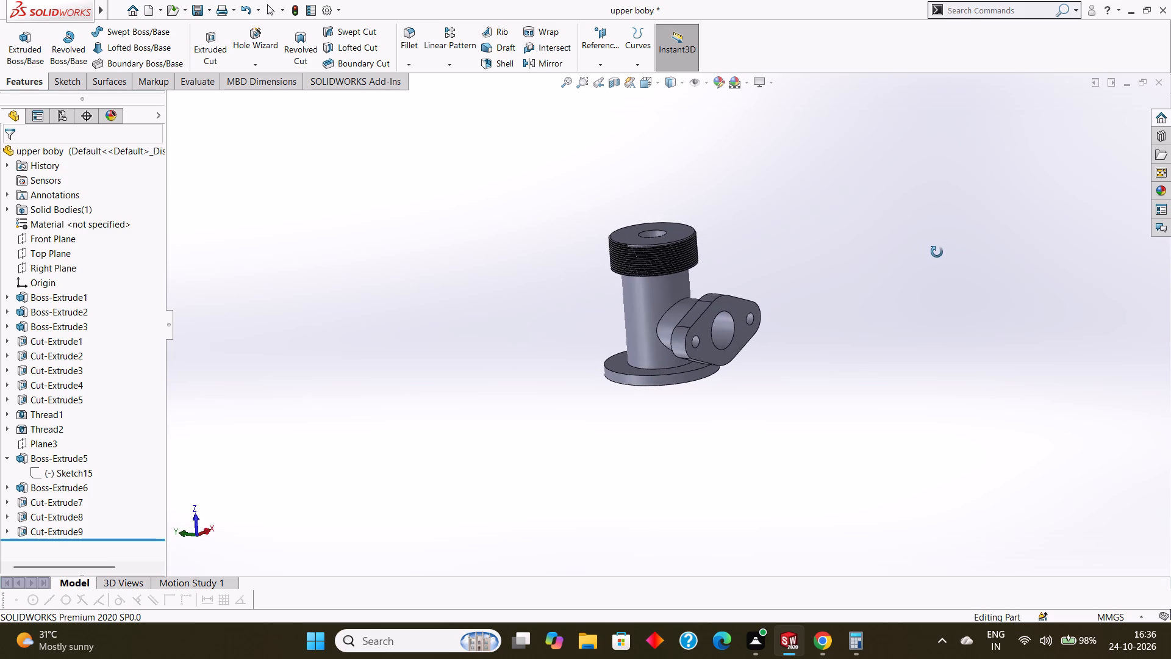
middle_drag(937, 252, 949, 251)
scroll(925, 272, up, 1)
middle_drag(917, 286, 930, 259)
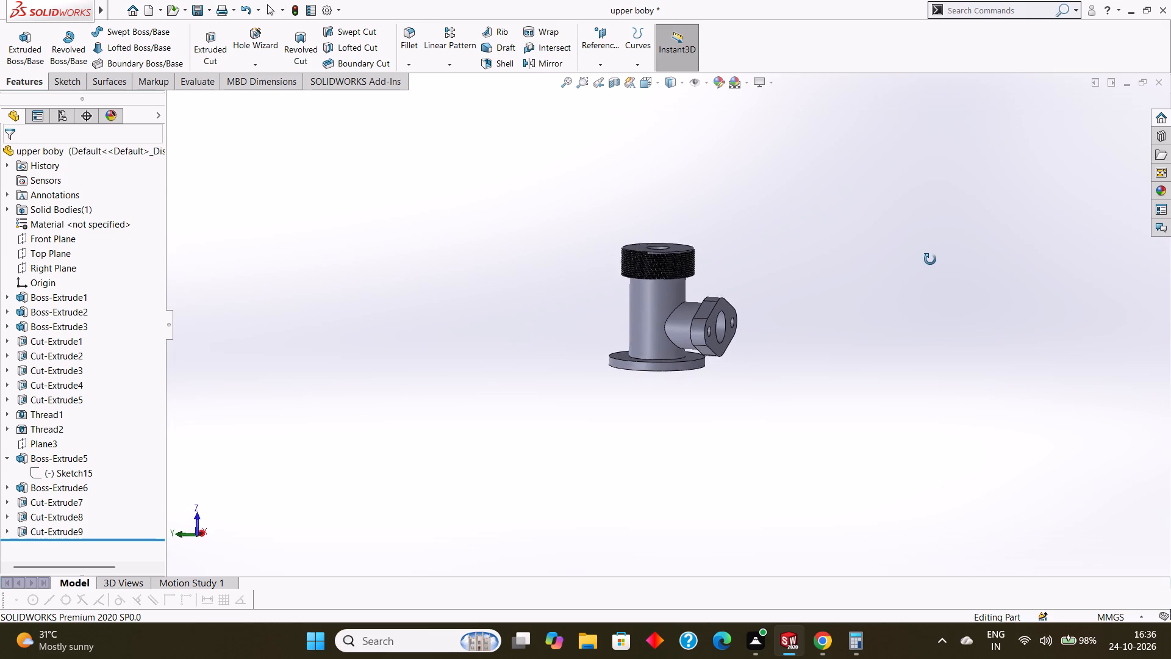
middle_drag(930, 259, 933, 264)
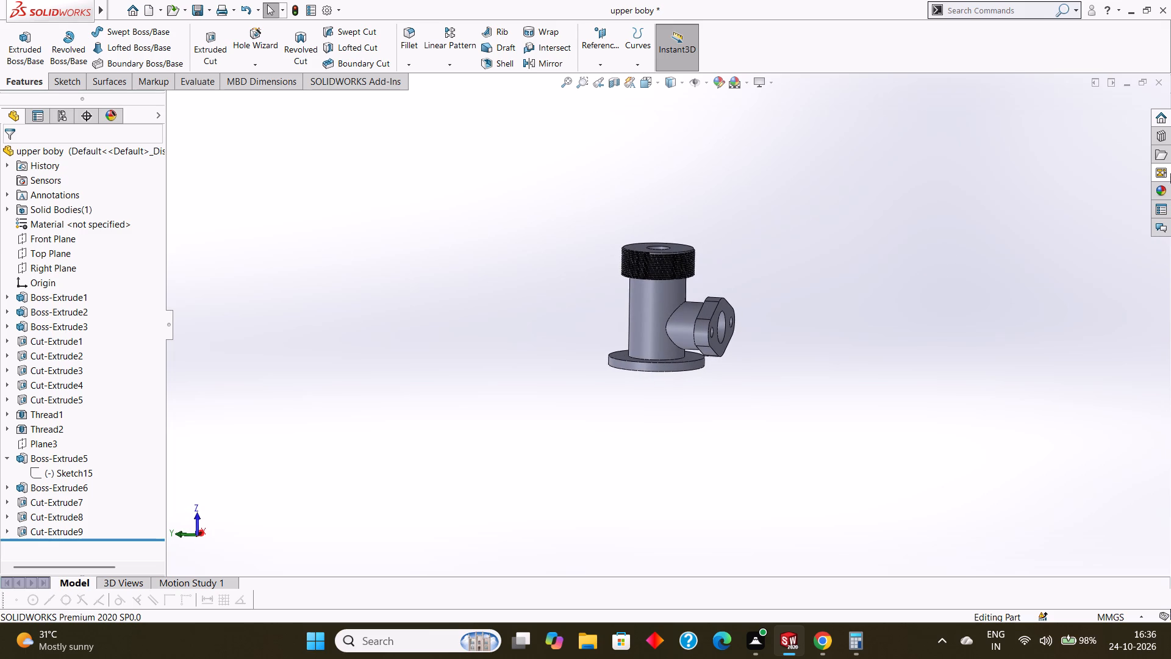
Apply the Green appearance from the Solid appearances to the entire upper body, targeting the body rather than a single face or feature.
click(1162, 188)
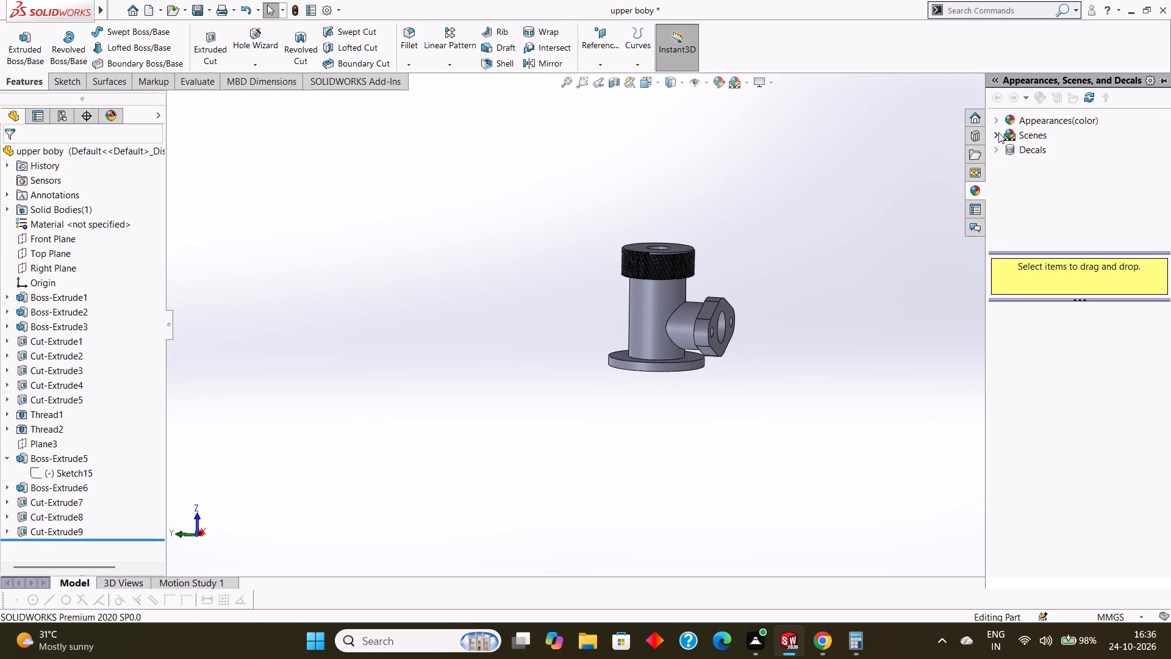
click(998, 132)
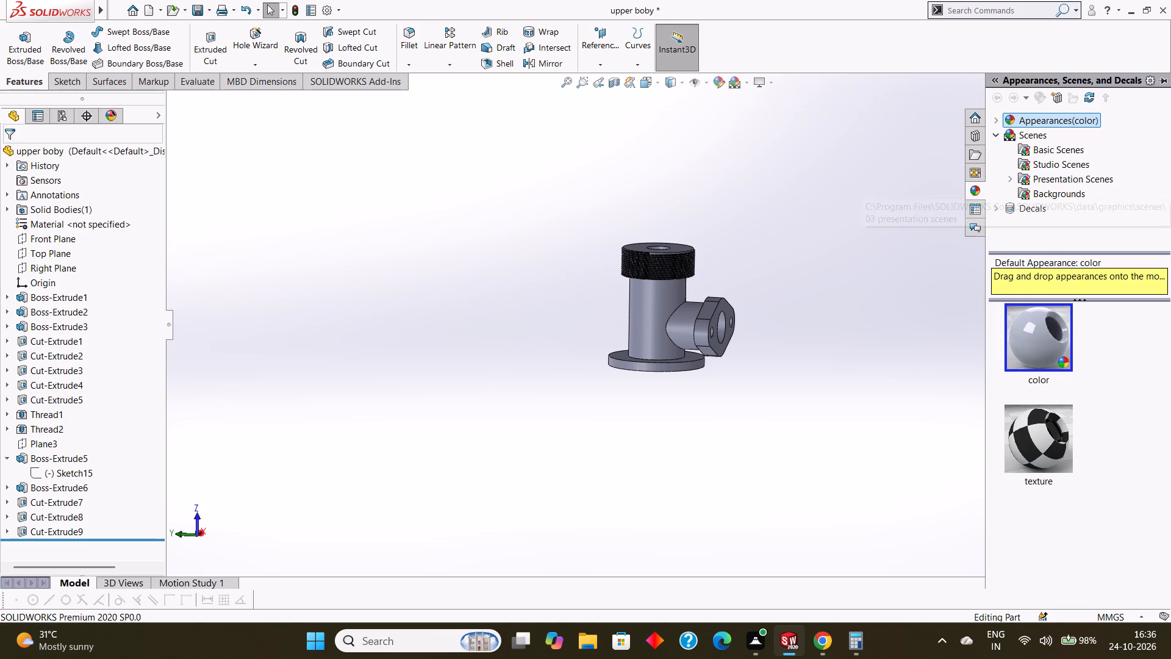
click(998, 135)
click(994, 122)
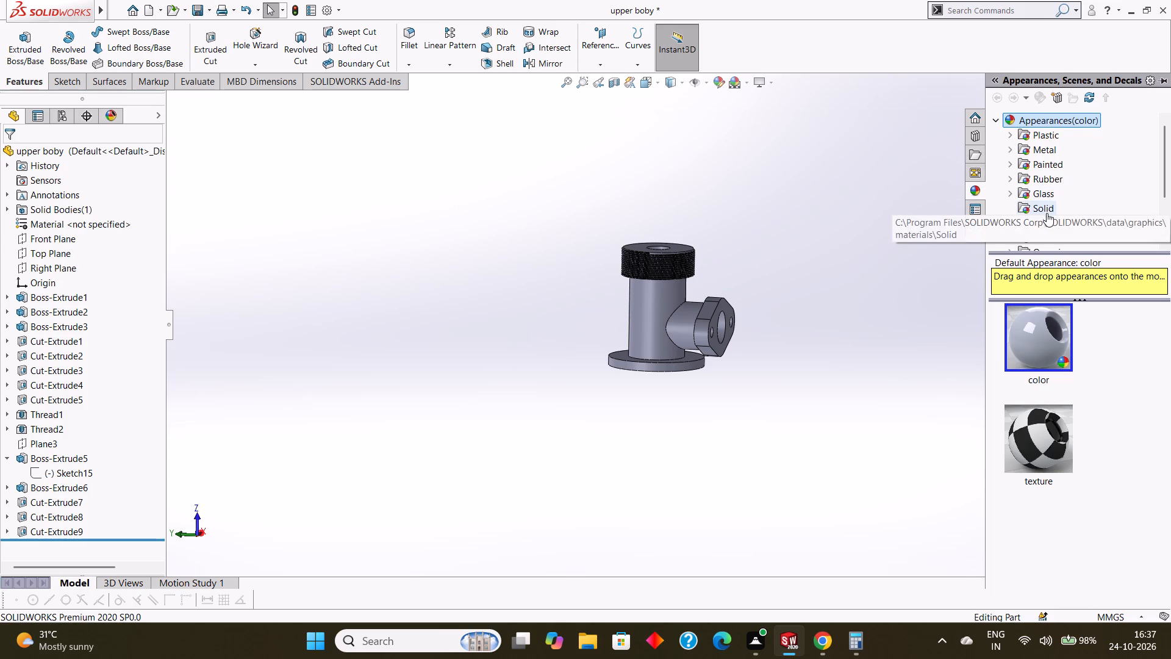
click(1045, 206)
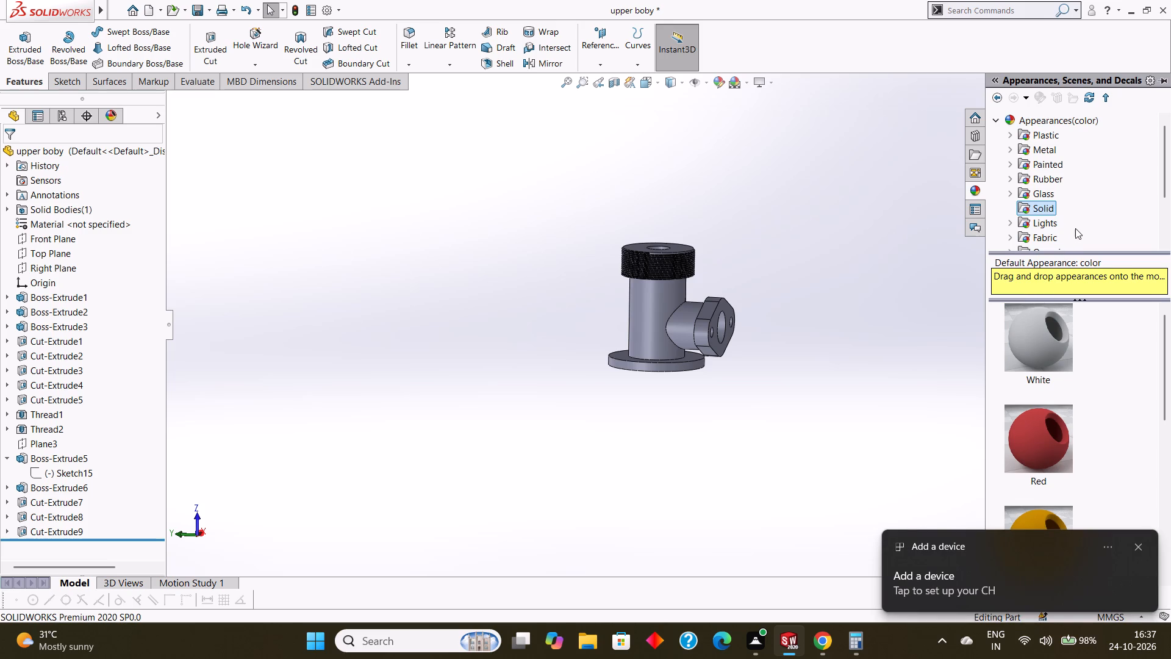
click(1039, 206)
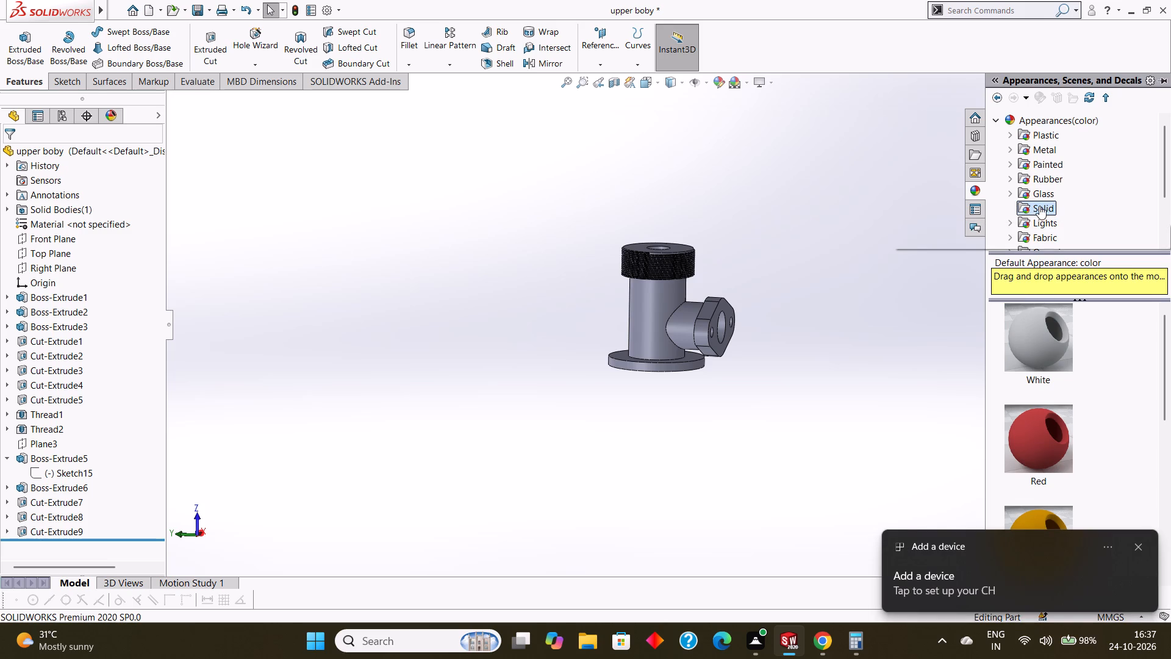
scroll(1092, 405, down, 4)
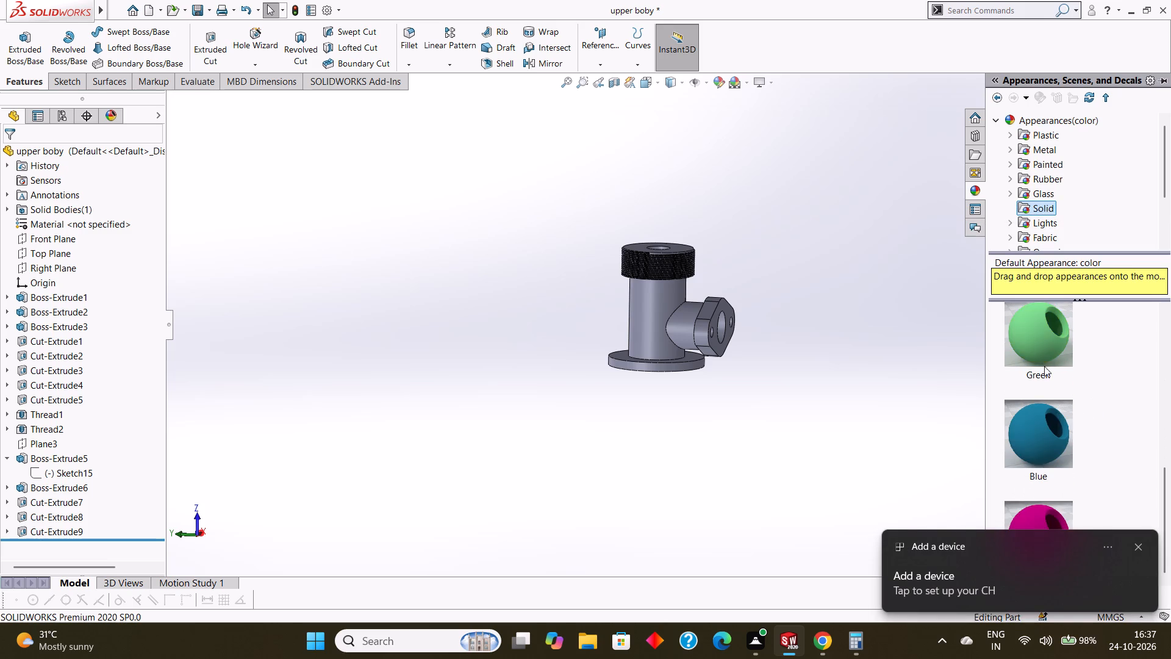
drag(1039, 340, 676, 299)
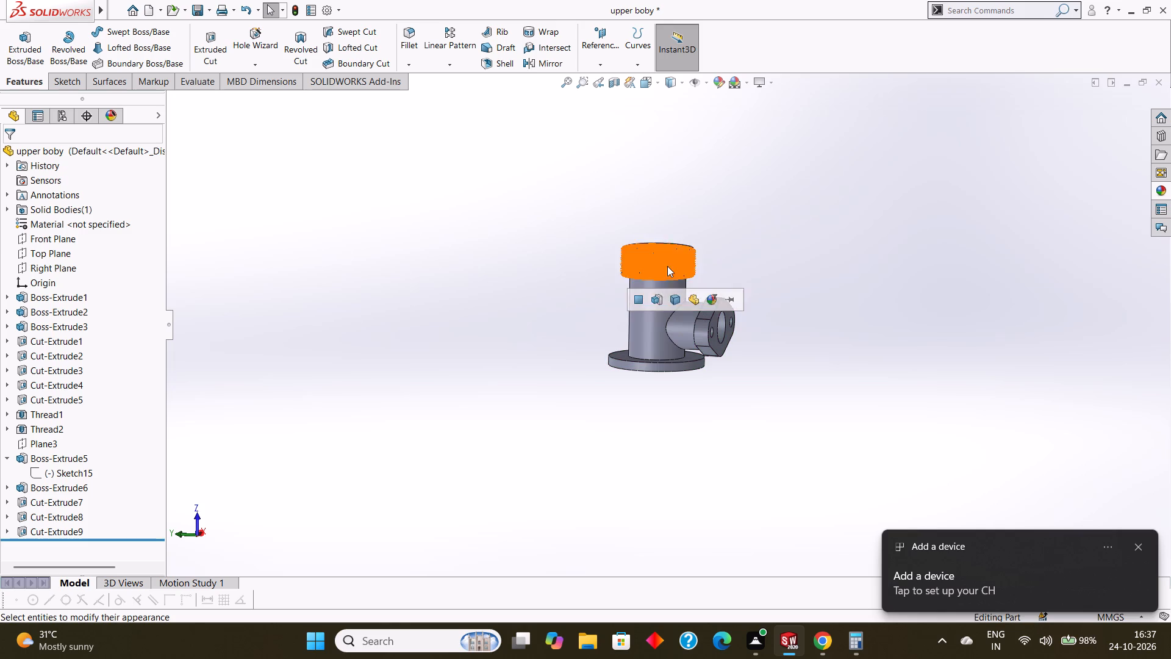
click(1159, 186)
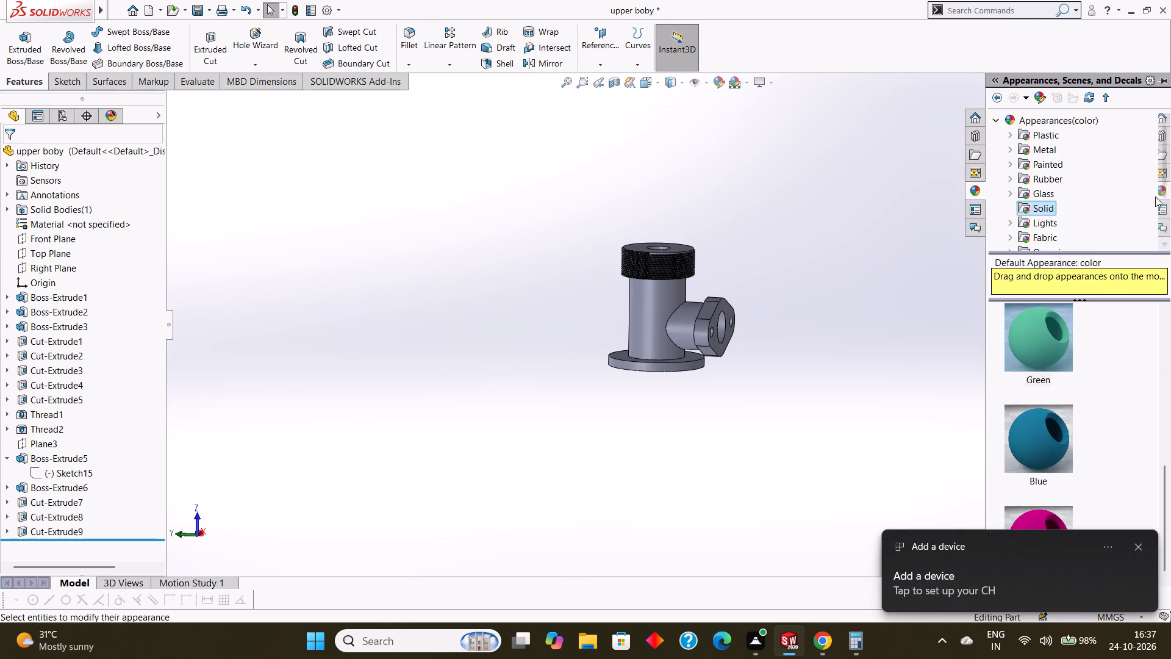
drag(1061, 353, 732, 317)
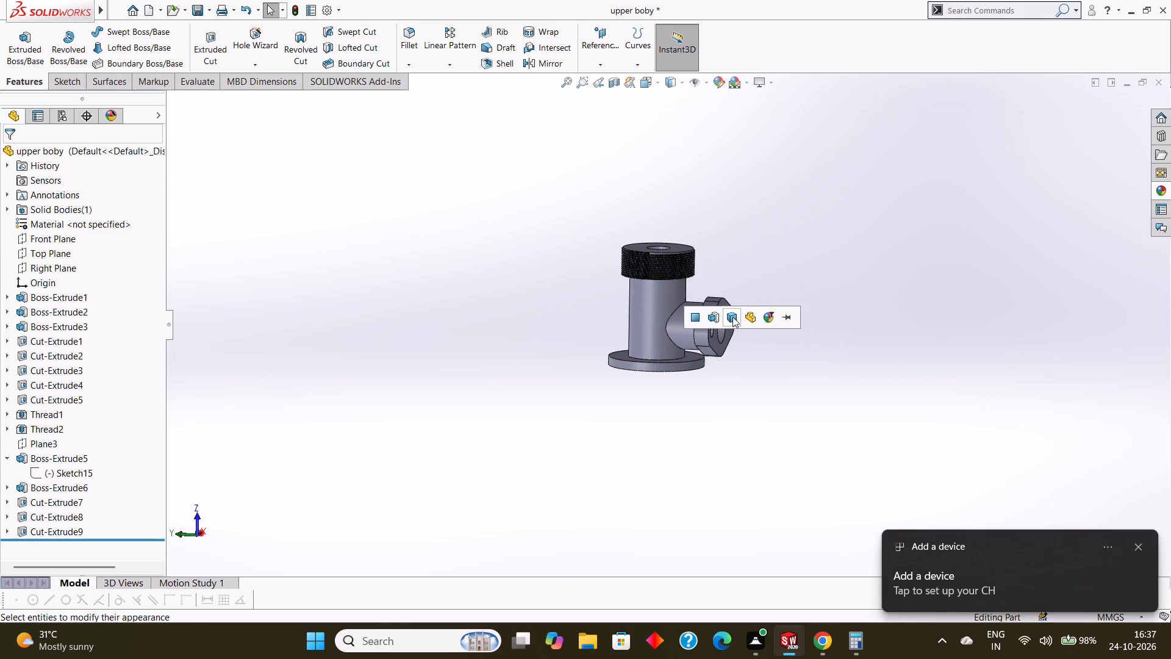
click(732, 317)
click(809, 276)
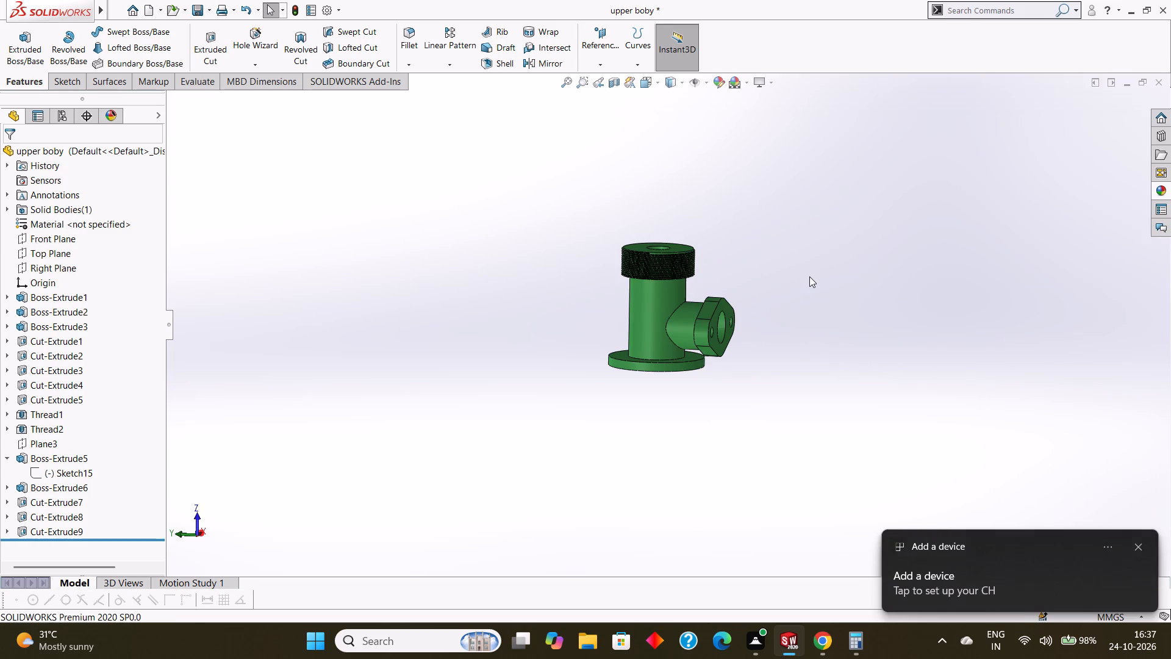
Save the green upper body part under its existing file name.
middle_drag(809, 276, 834, 340)
middle_drag(830, 318, 823, 305)
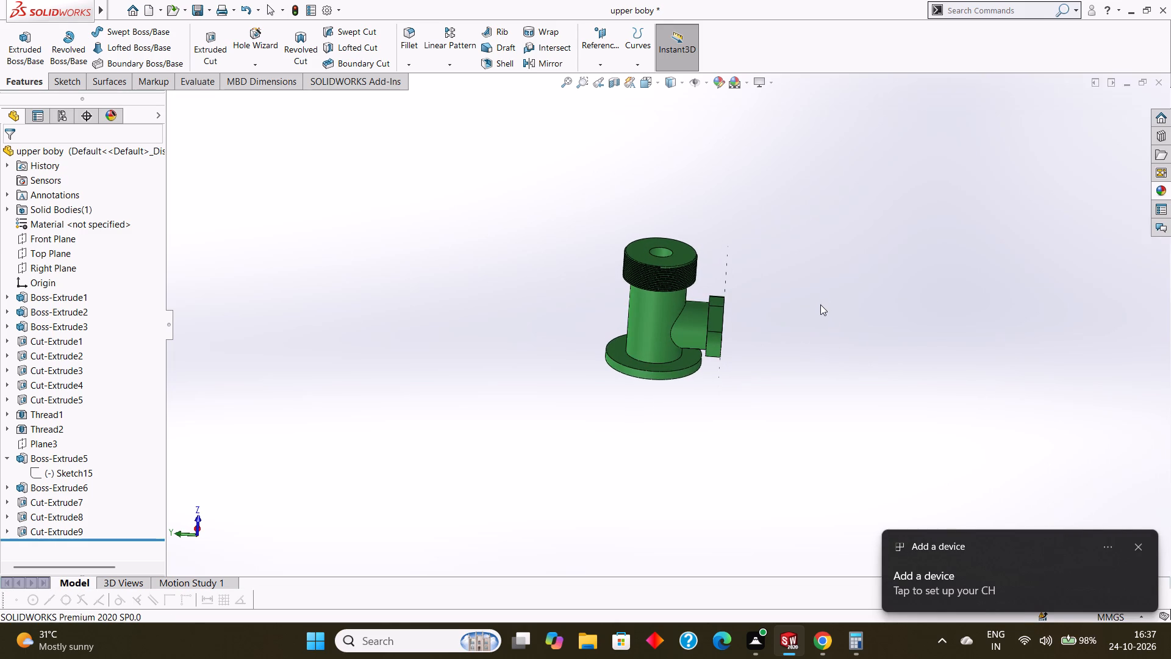
key(ctrl+s)
key(ctrl+s)
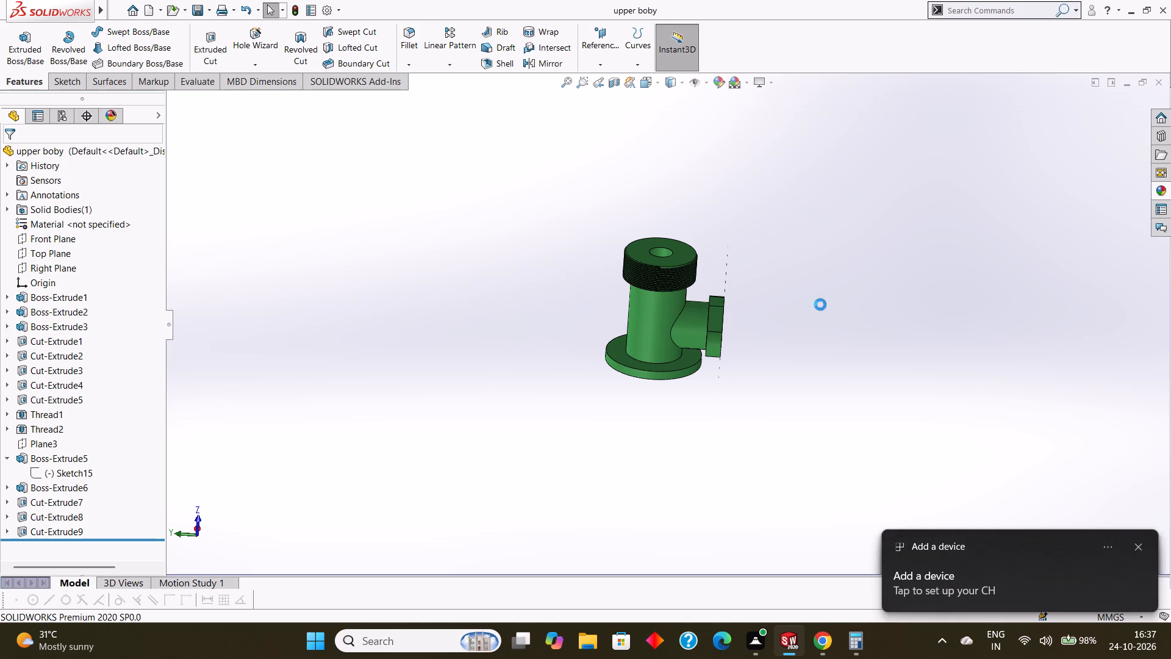
key(ctrl+s)
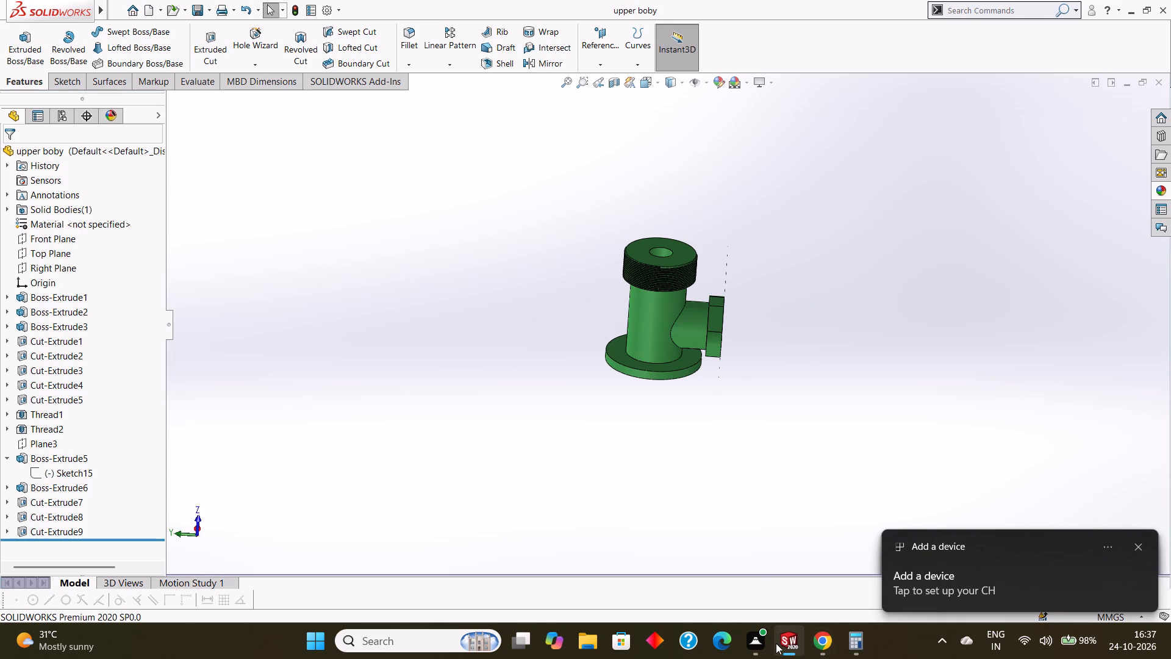